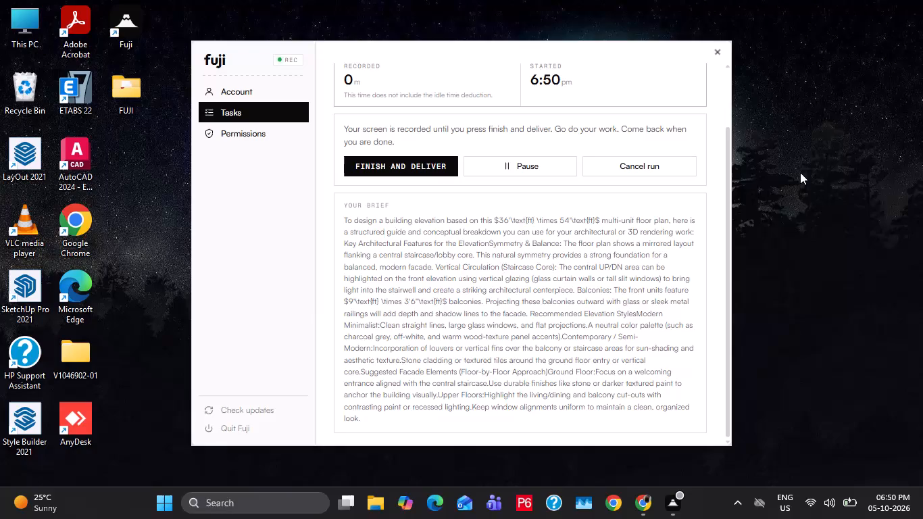
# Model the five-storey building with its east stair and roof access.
# Launch SketchUp Pro 2021 from the desktop and bring its welcome window to the front.
pyautogui.click(800, 172)
pyautogui.rightClick(31, 303)
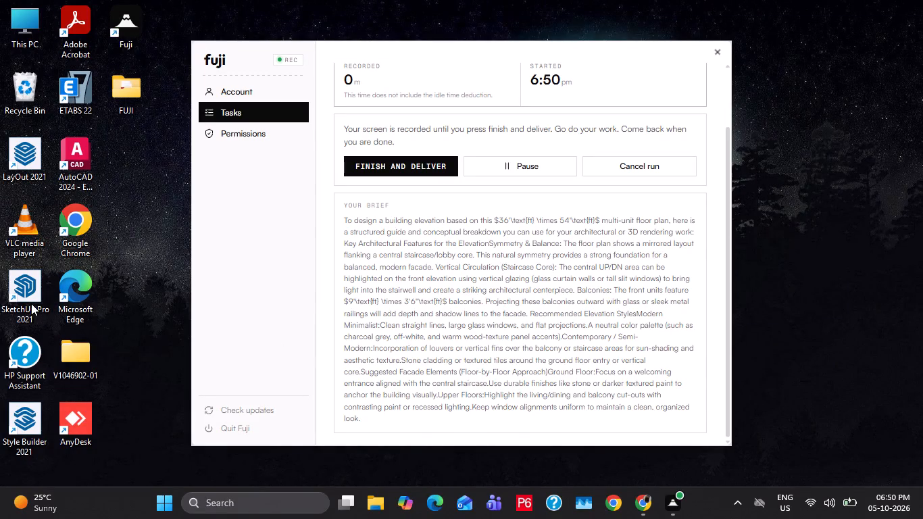
pyautogui.click(828, 299)
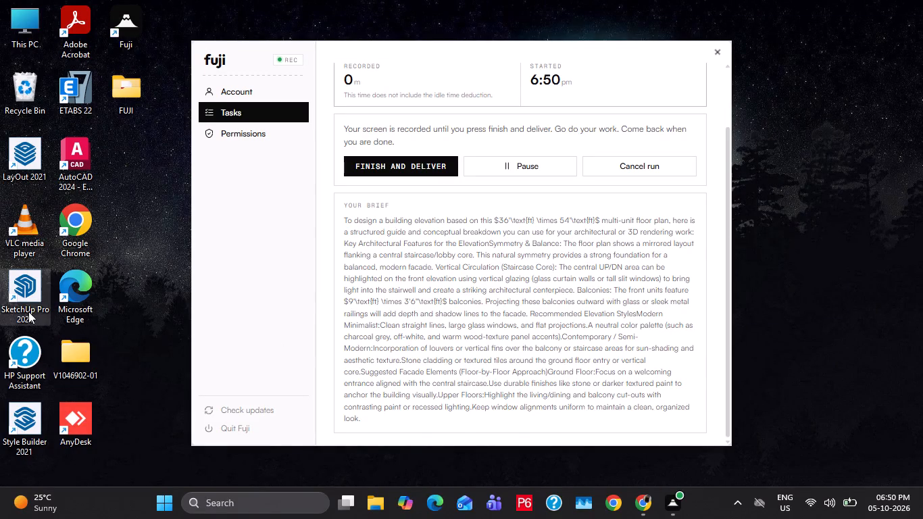
pyautogui.doubleClick(30, 297)
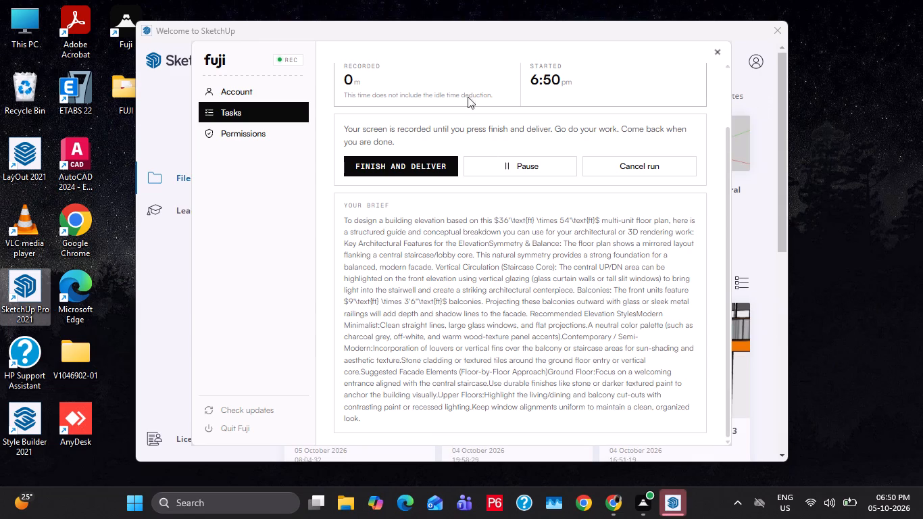
pyautogui.click(852, 241)
pyautogui.click(767, 232)
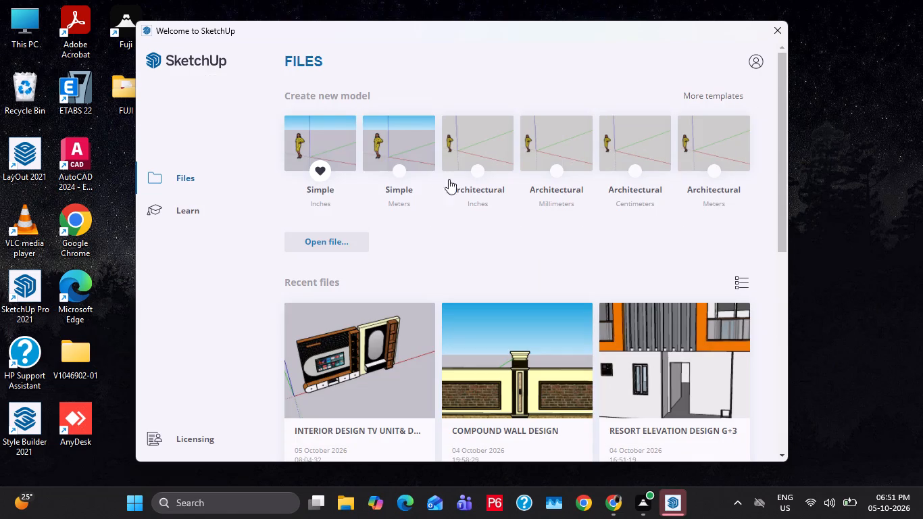
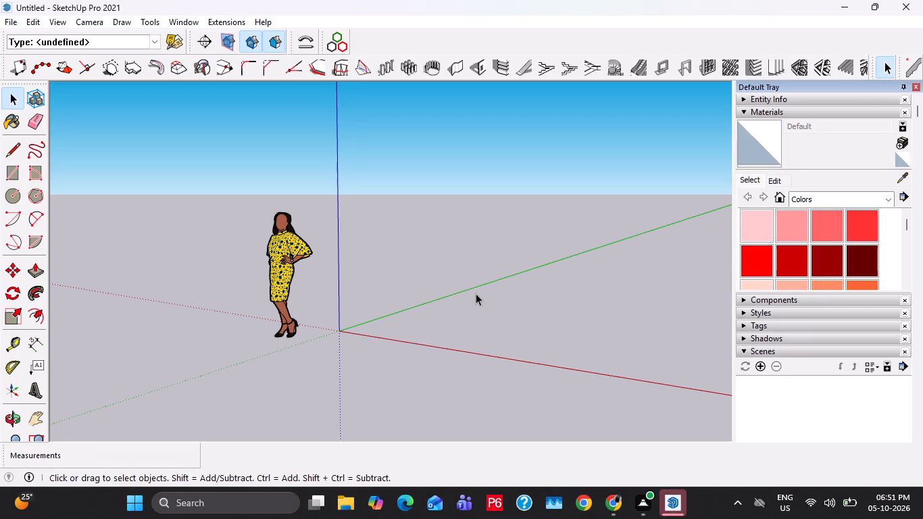
# Save the model as APPARTMENT ELEVATION in the appartment folder inside the desktop's FUJI folder.
pyautogui.scroll(-2, 405, 336)
pyautogui.hotkey('ctrl', 's')
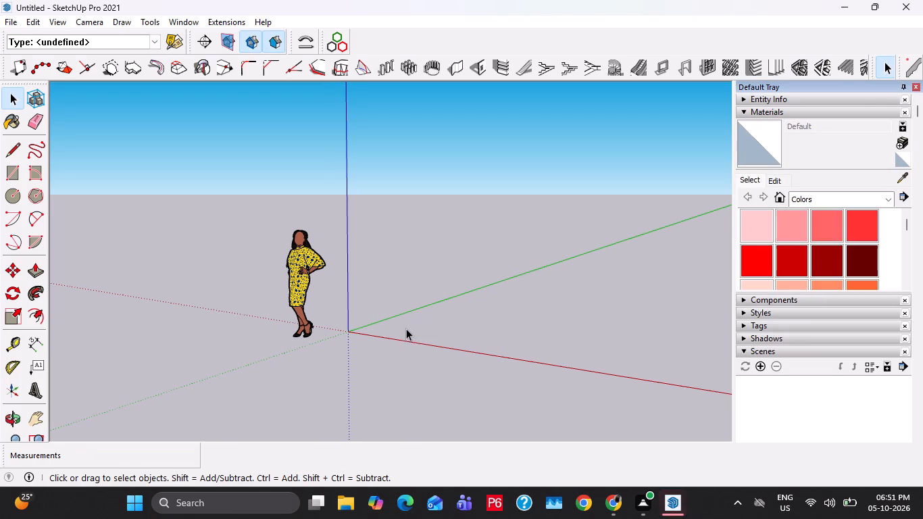
pyautogui.scroll(-2, 416, 321)
pyautogui.moveTo(395, 325); pyautogui.dragTo(445, 361, button='middle')
pyautogui.hotkey('ctrl', 's')
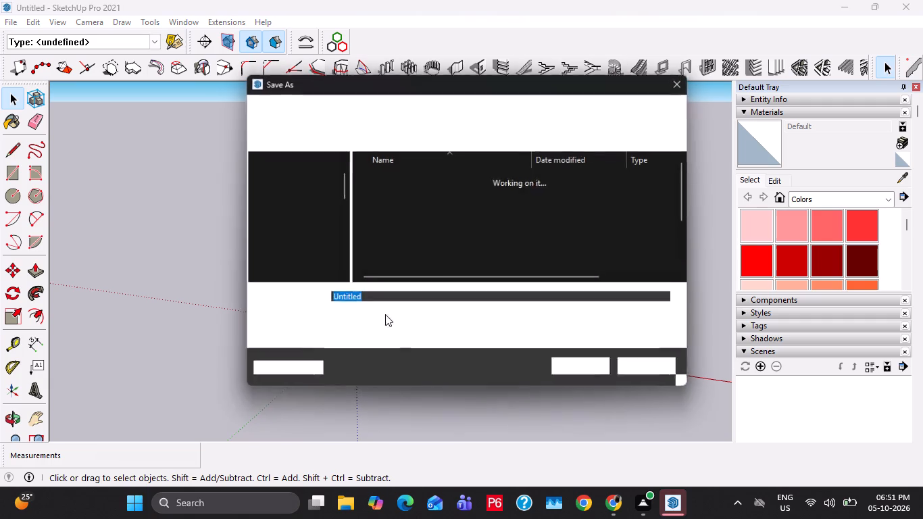
pyautogui.scroll(-4, 377, 276)
pyautogui.scroll(-1, 295, 256)
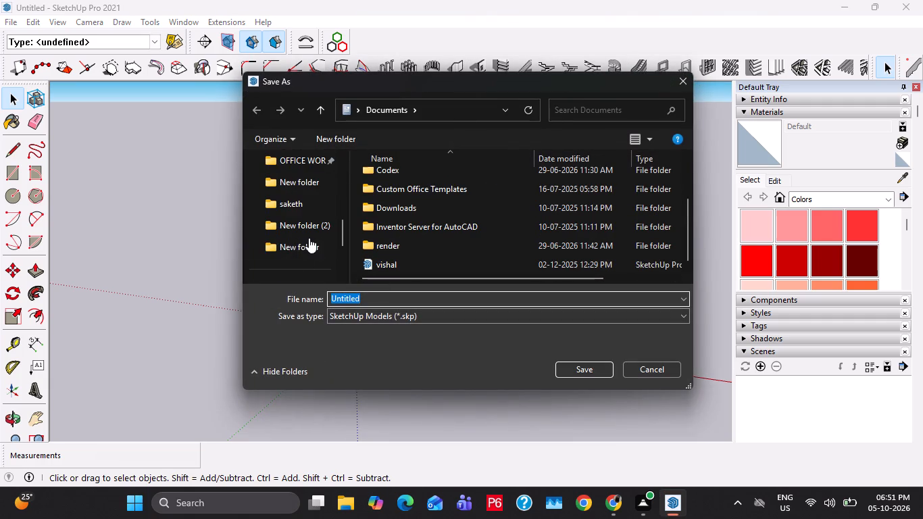
pyautogui.scroll(-2, 309, 238)
pyautogui.click(320, 226)
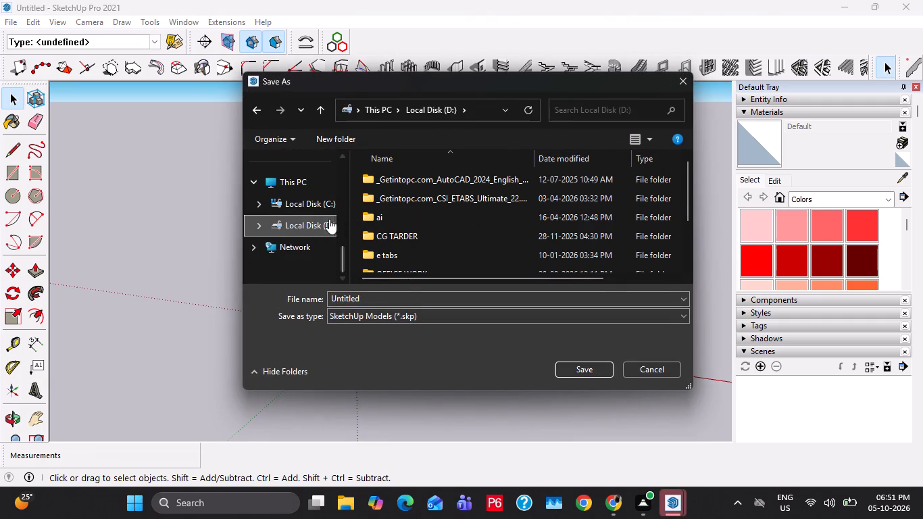
pyautogui.scroll(2, 308, 212)
pyautogui.scroll(-2, 301, 226)
pyautogui.scroll(4, 301, 228)
pyautogui.click(307, 189)
pyautogui.scroll(-1, 414, 214)
pyautogui.doubleClick(398, 198)
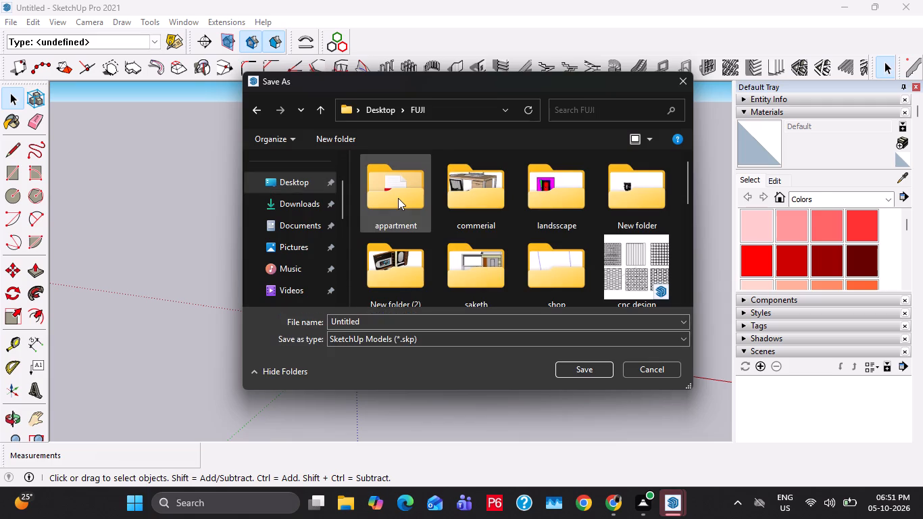
pyautogui.doubleClick(407, 225)
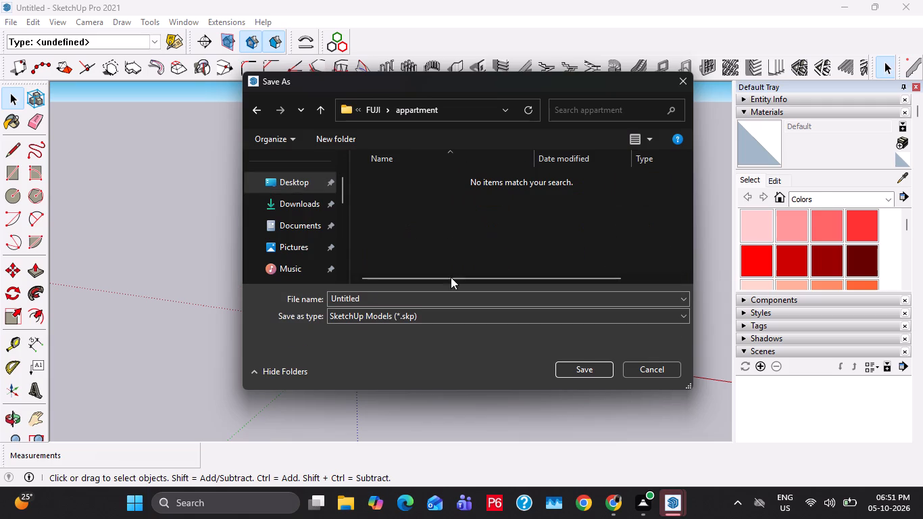
pyautogui.click(408, 300)
pyautogui.write('APPARTMENT ELEVATION')
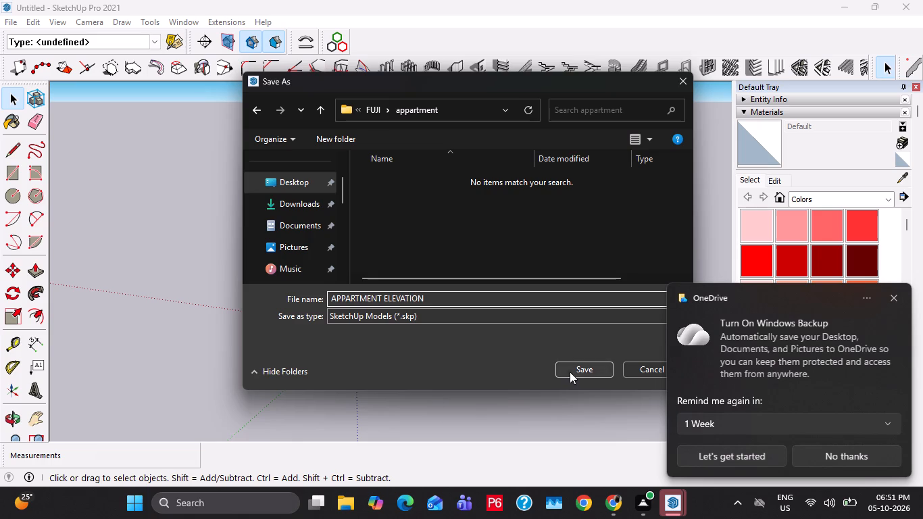
pyautogui.click(584, 375)
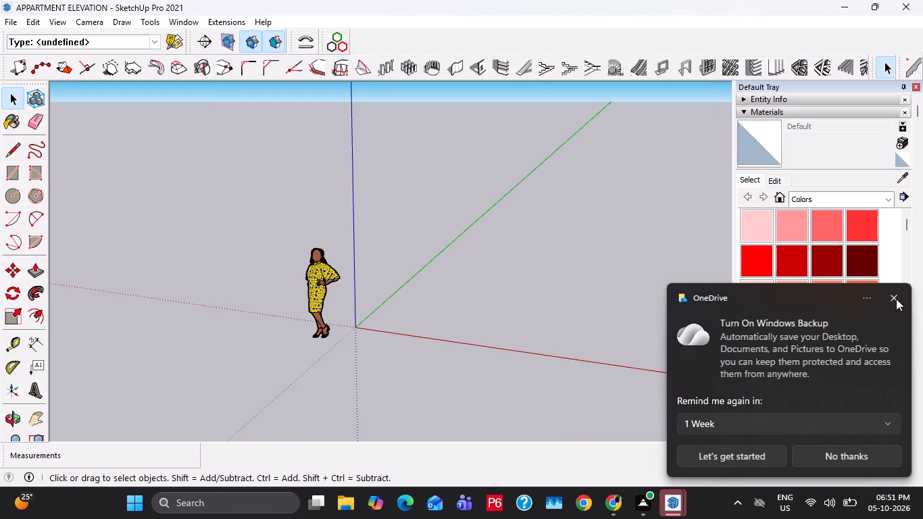
pyautogui.click(896, 298)
# Import the APPARTMENT PLAN drawing into the model and save the file.
pyautogui.click(10, 22)
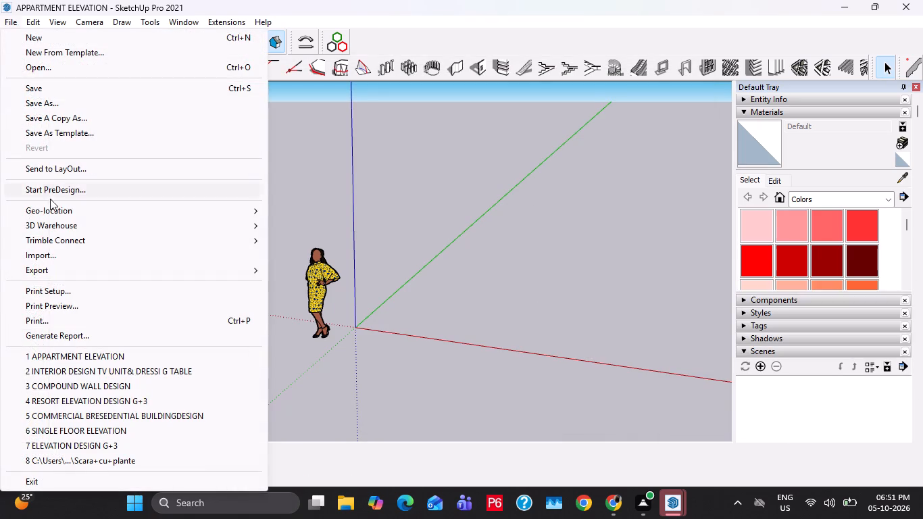
pyautogui.click(63, 255)
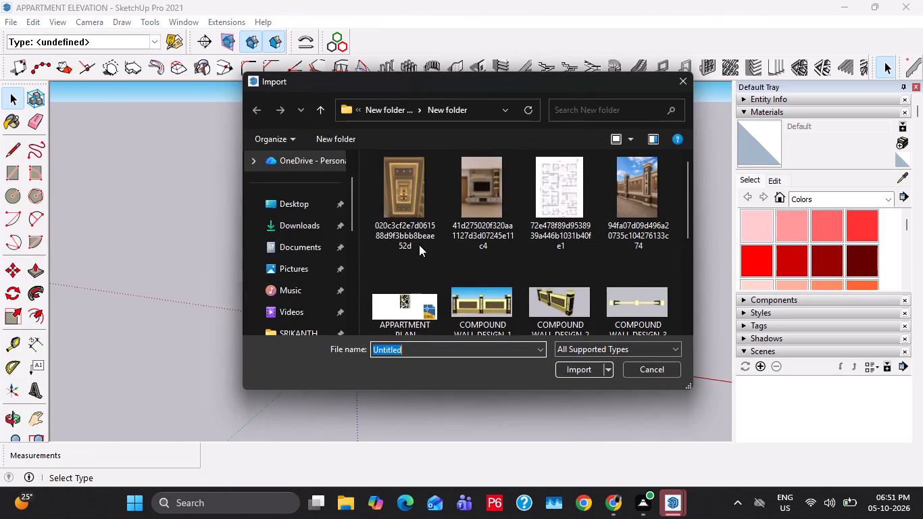
pyautogui.scroll(-3, 419, 245)
pyautogui.scroll(4, 316, 259)
pyautogui.click(300, 164)
pyautogui.scroll(-4, 481, 255)
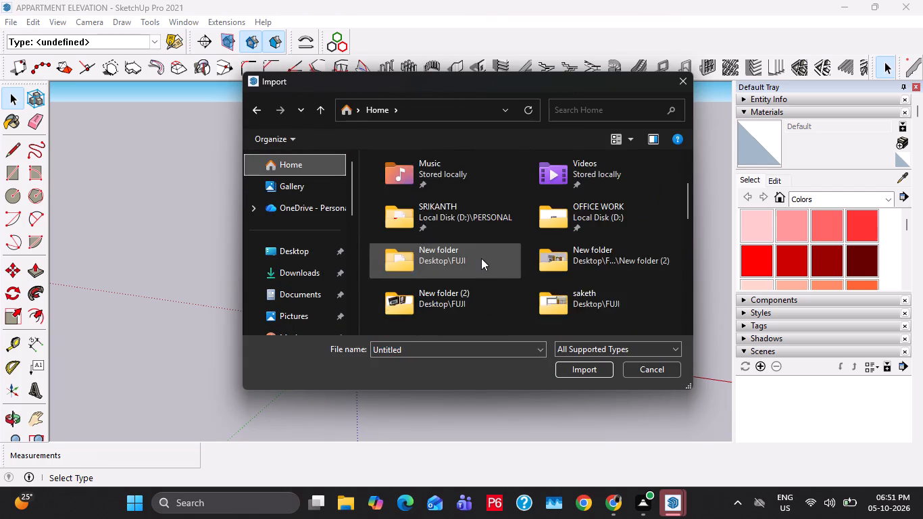
pyautogui.scroll(-3, 481, 258)
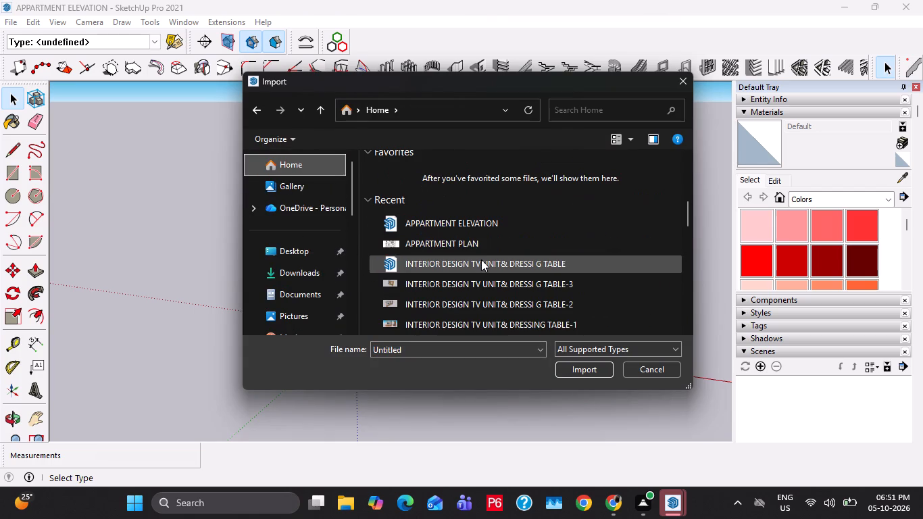
pyautogui.click(453, 247)
pyautogui.click(568, 370)
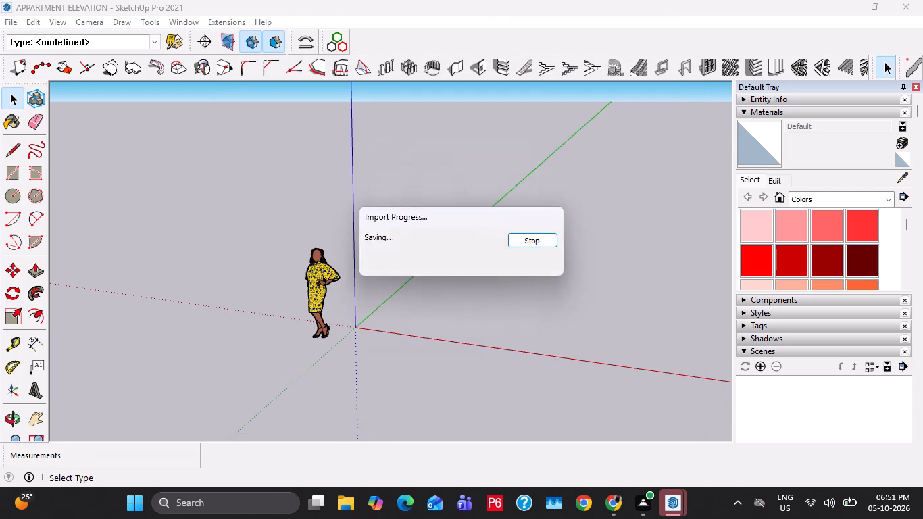
pyautogui.click(530, 349)
pyautogui.scroll(-3, 469, 290)
pyautogui.moveTo(424, 245); pyautogui.dragTo(430, 330, button='middle')
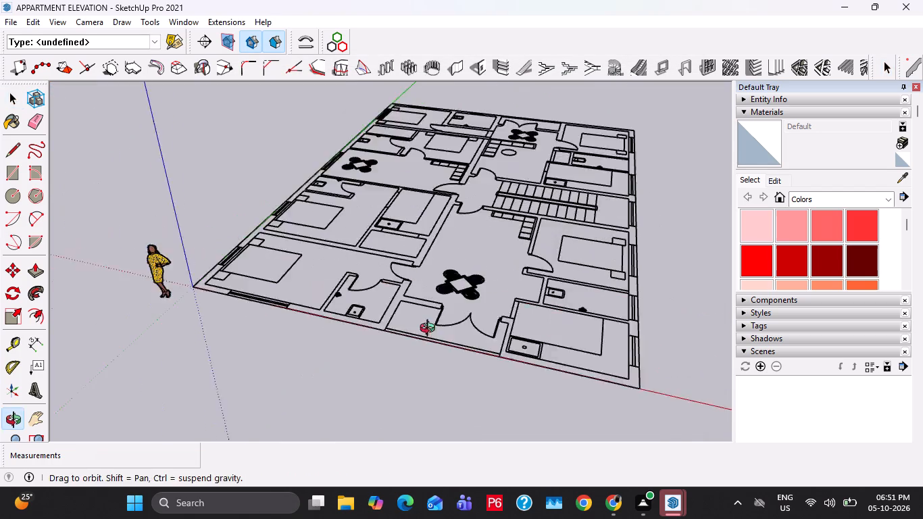
pyautogui.moveTo(430, 330); pyautogui.dragTo(439, 374, button='middle')
pyautogui.scroll(-4, 446, 324)
pyautogui.hotkey('ctrl', 's')
# Draw a rectangle over the front wall strip, from the plan corner at the origin to the front bathroom's far inner corner.
pyautogui.scroll(9, 368, 344)
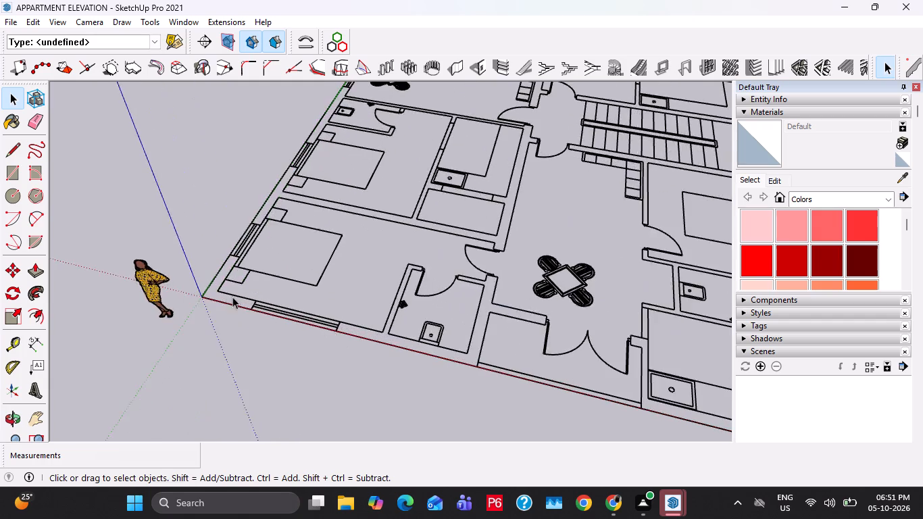
pyautogui.scroll(7, 232, 297)
pyautogui.press('t')
pyautogui.press('space')
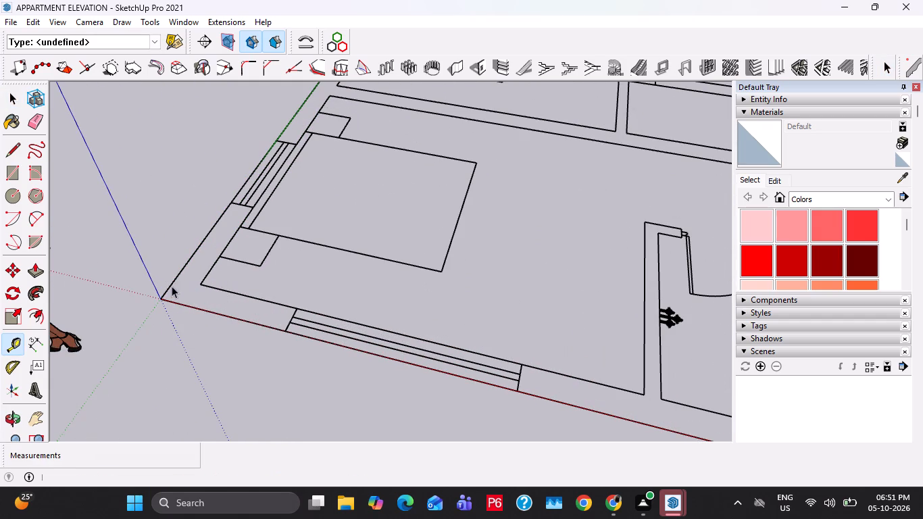
pyautogui.press('r')
pyautogui.click(159, 296)
pyautogui.scroll(-12, 300, 270)
pyautogui.keyDown('shift'); pyautogui.moveTo(530, 348); pyautogui.dragTo(529, 348, button='middle'); pyautogui.keyUp('shift')
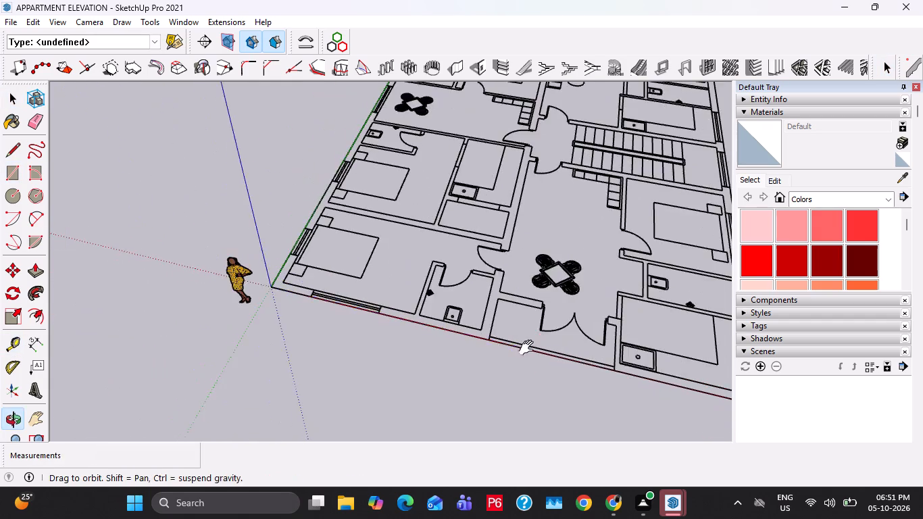
pyautogui.keyDown('shift'); pyautogui.moveTo(529, 348); pyautogui.dragTo(280, 298, button='middle'); pyautogui.keyUp('shift')
pyautogui.scroll(7, 416, 339)
pyautogui.keyDown('shift'); pyautogui.moveTo(176, 280); pyautogui.dragTo(489, 366, button='middle'); pyautogui.keyUp('shift')
pyautogui.scroll(3, 405, 330)
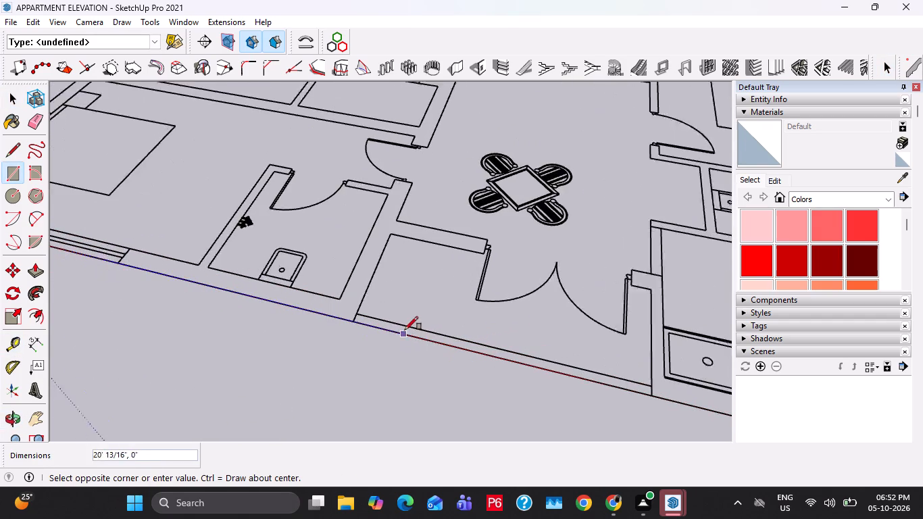
pyautogui.scroll(2, 340, 298)
pyautogui.click(336, 293)
pyautogui.press('space')
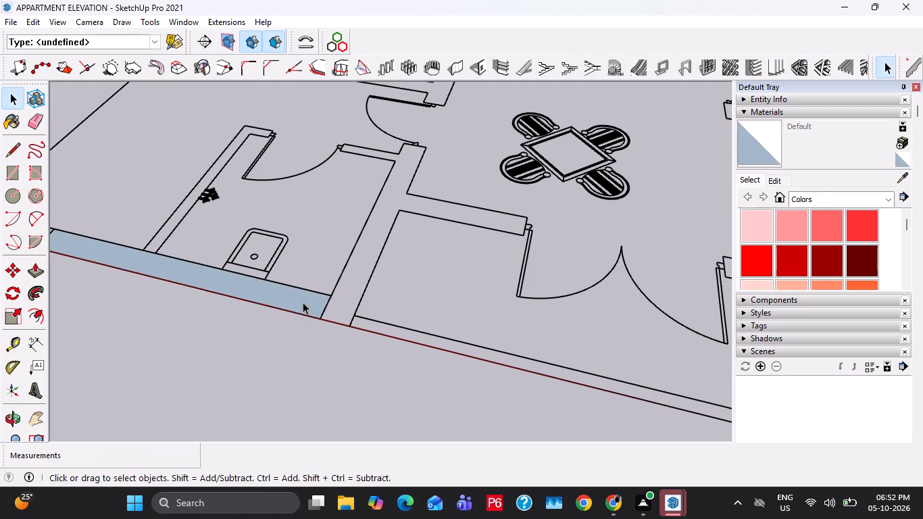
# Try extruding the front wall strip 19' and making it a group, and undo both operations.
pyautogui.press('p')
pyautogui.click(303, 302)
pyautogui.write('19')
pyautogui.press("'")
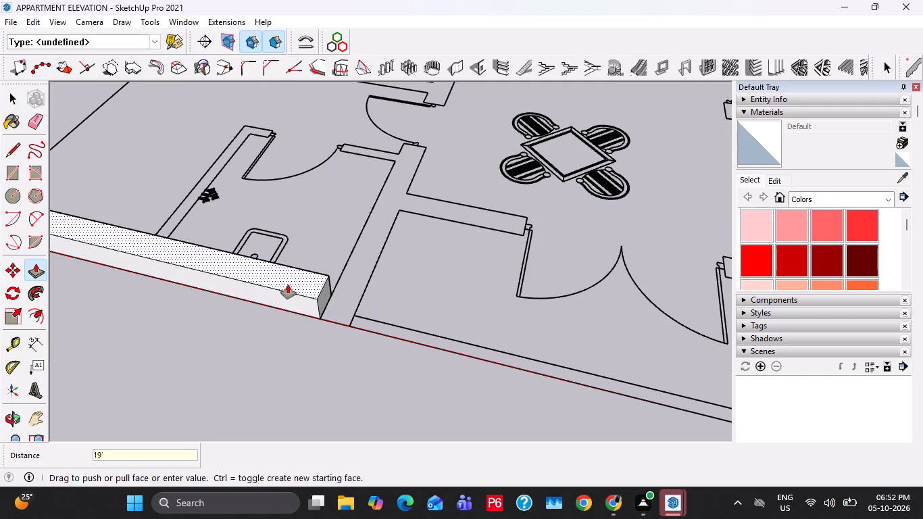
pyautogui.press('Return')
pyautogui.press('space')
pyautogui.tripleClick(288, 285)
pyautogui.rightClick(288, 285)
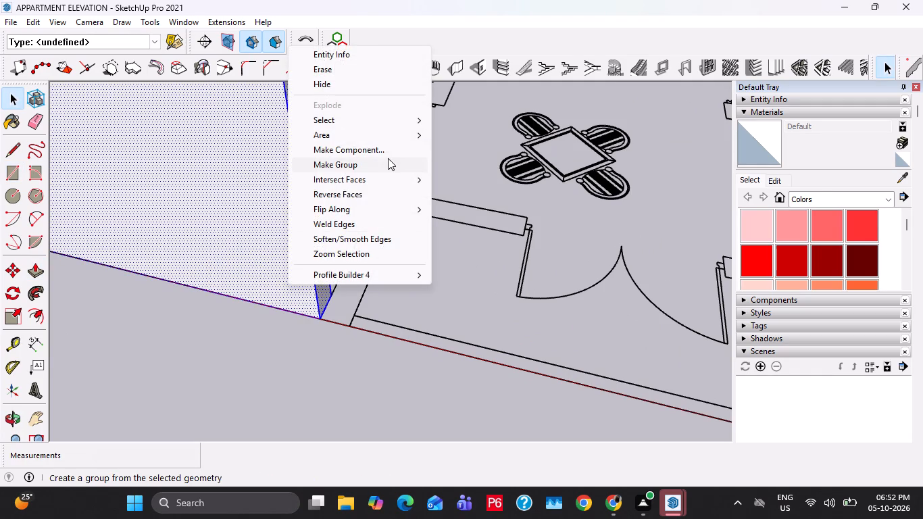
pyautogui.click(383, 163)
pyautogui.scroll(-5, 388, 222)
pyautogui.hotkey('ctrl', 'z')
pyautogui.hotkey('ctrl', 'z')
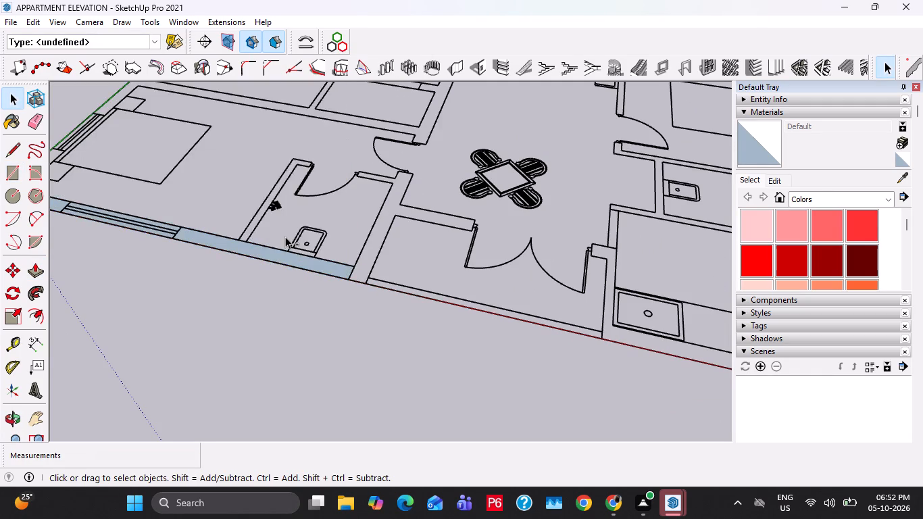
# Add a guide line along the front bedroom window's jamb nearest the bathroom.
pyautogui.keyDown('ctrl'); pyautogui.moveTo(250, 240); pyautogui.dragTo(530, 295, button='middle'); pyautogui.keyUp('ctrl')
pyautogui.scroll(1, 295, 260)
pyautogui.scroll(-4, 295, 260)
pyautogui.moveTo(431, 280); pyautogui.dragTo(387, 295, button='middle')
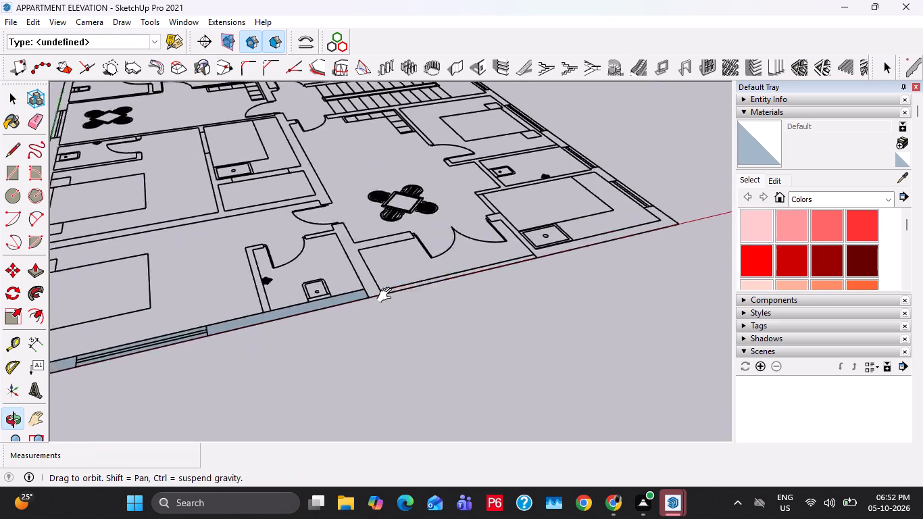
pyautogui.moveTo(387, 295); pyautogui.dragTo(563, 324, button='middle')
pyautogui.scroll(13, 472, 303)
pyautogui.press('t')
pyautogui.scroll(3, 386, 401)
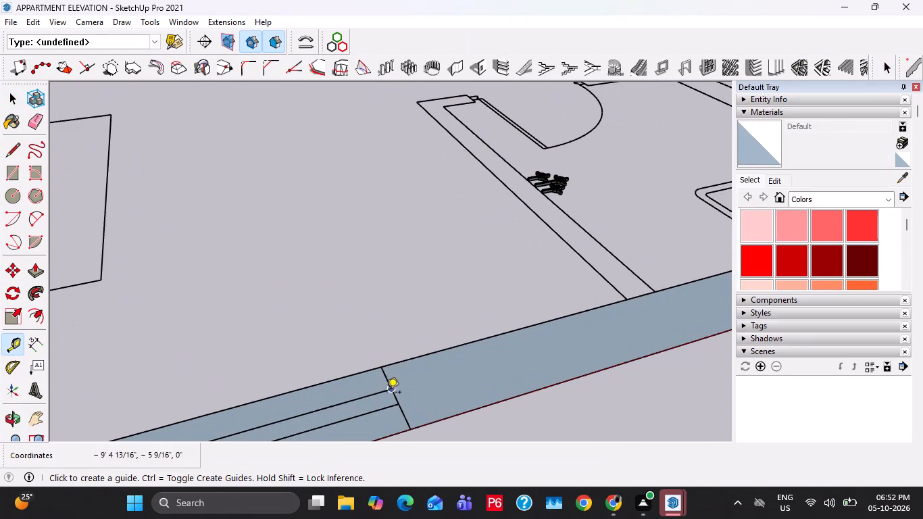
pyautogui.doubleClick(383, 378)
pyautogui.scroll(-13, 439, 315)
# Add a guide line along the front bedroom window's other jamb, nearest the plan corner at the origin.
pyautogui.keyDown('ctrl'); pyautogui.moveTo(395, 363); pyautogui.dragTo(509, 306, button='middle'); pyautogui.keyUp('ctrl')
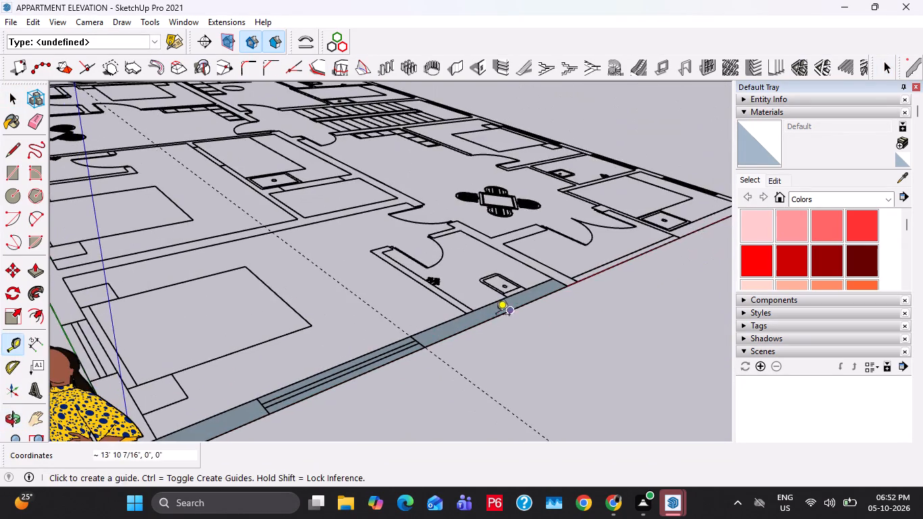
pyautogui.moveTo(494, 317); pyautogui.dragTo(375, 291, button='middle')
pyautogui.scroll(12, 334, 306)
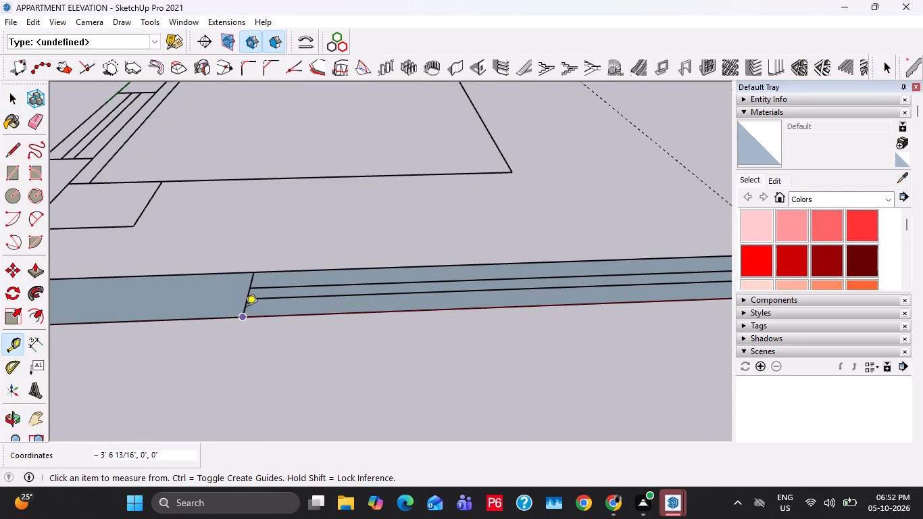
pyautogui.scroll(3, 246, 302)
pyautogui.doubleClick(245, 307)
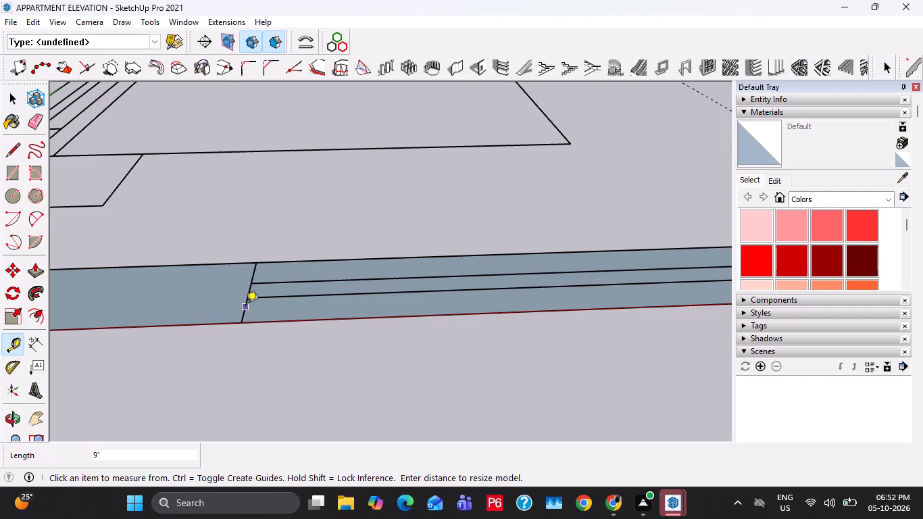
pyautogui.scroll(-2, 243, 319)
pyautogui.scroll(3, 245, 312)
pyautogui.doubleClick(245, 312)
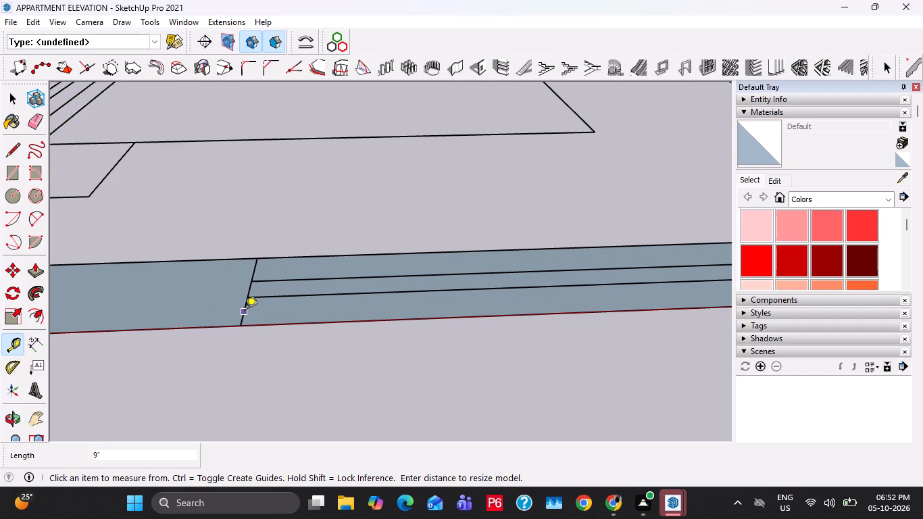
pyautogui.scroll(-3, 245, 312)
pyautogui.press('space')
pyautogui.scroll(8, 263, 291)
pyautogui.press('t')
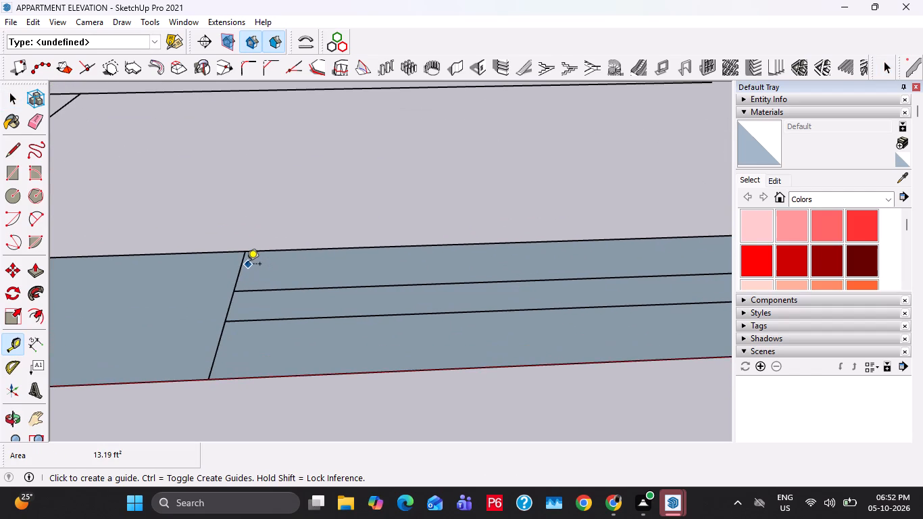
pyautogui.doubleClick(247, 265)
pyautogui.scroll(-20, 245, 266)
pyautogui.scroll(-5, 245, 266)
pyautogui.press('space')
# Extrude the front wall strip upward by 10'.
pyautogui.moveTo(514, 280); pyautogui.dragTo(491, 289, button='middle')
pyautogui.scroll(3, 539, 283)
pyautogui.press('p')
pyautogui.click(549, 279)
pyautogui.press('1')
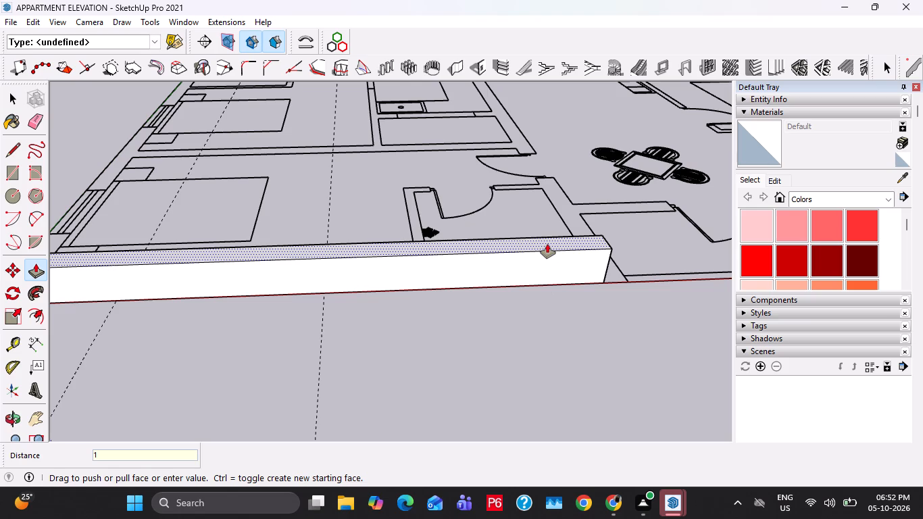
pyautogui.write("0'")
pyautogui.press('Return')
pyautogui.press('space')
# Place two upright guides on the front wall face, offset from its end edge to line up with both window jambs.
pyautogui.press('t')
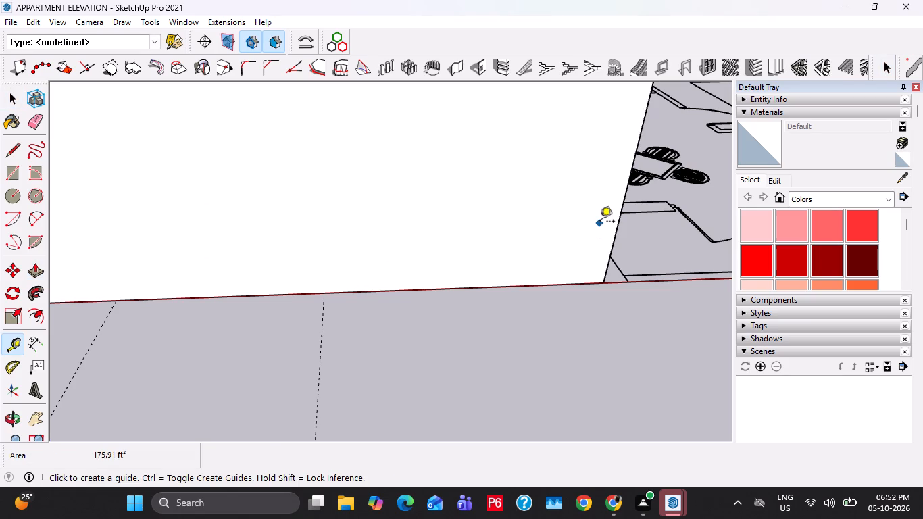
pyautogui.click(618, 228)
pyautogui.click(322, 291)
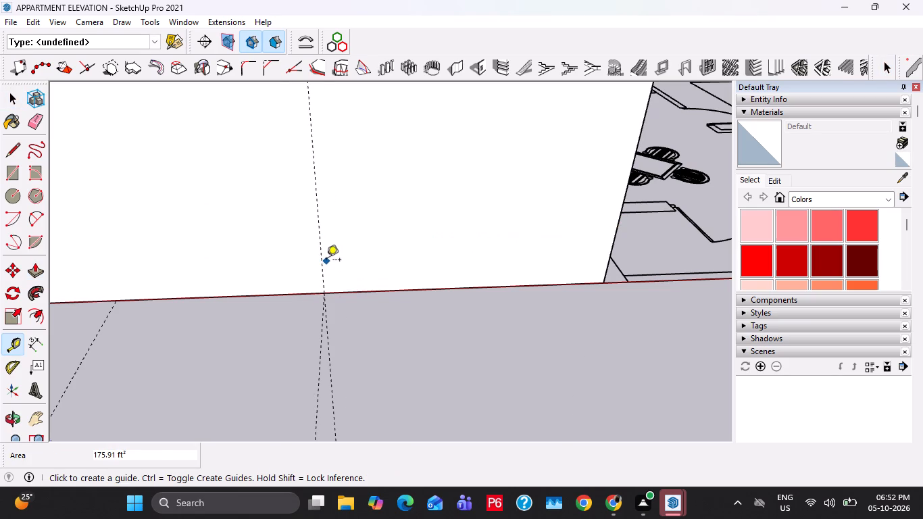
pyautogui.click(323, 261)
pyautogui.click(116, 303)
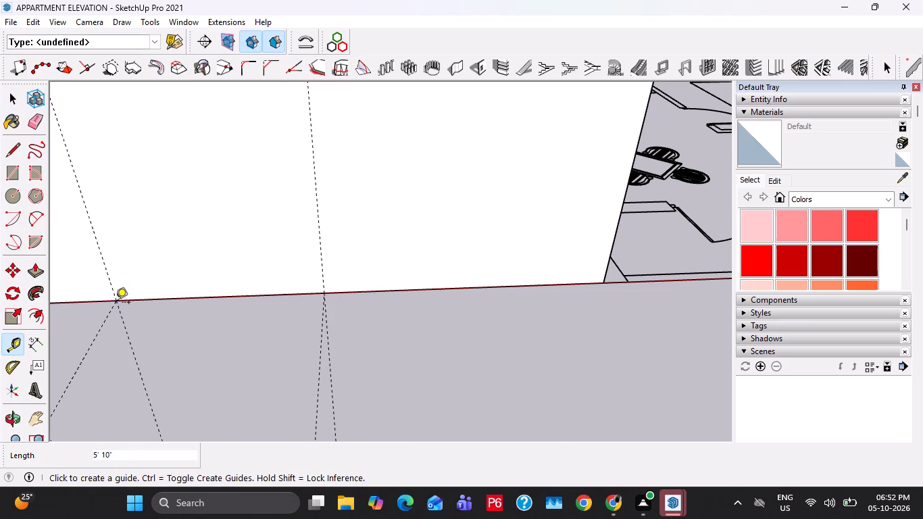
# Place a horizontal guide on the front wall face, 4' above its bottom edge.
pyautogui.click(149, 298)
pyautogui.write("4'")
pyautogui.press('Return')
pyautogui.scroll(-1, 172, 239)
pyautogui.keyDown('ctrl'); pyautogui.moveTo(270, 220); pyautogui.dragTo(307, 251, button='middle'); pyautogui.keyUp('ctrl')
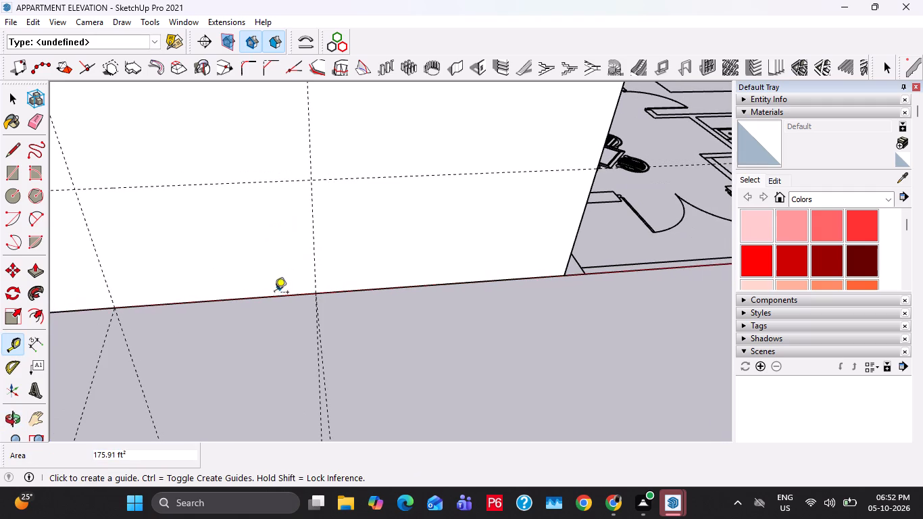
# Undo the last guide and place a horizontal one 3' above the bottom edge of the front wall face instead.
pyautogui.hotkey('ctrl', 'z')
pyautogui.click(259, 299)
pyautogui.write("3'")
pyautogui.press('Return')
# Place a second horizontal guide on the front wall face, 5' above the sill guide.
pyautogui.click(253, 214)
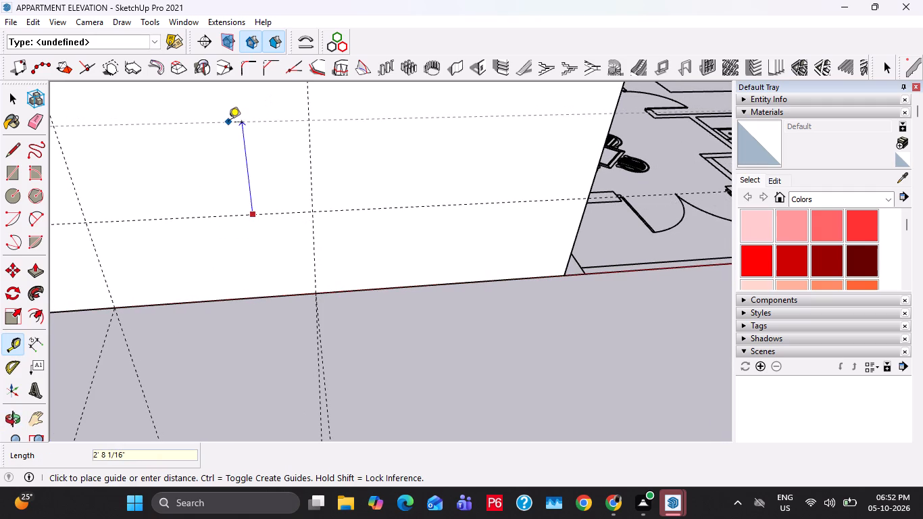
pyautogui.write("5'")
pyautogui.press('Return')
pyautogui.scroll(-6, 234, 168)
pyautogui.press('space')
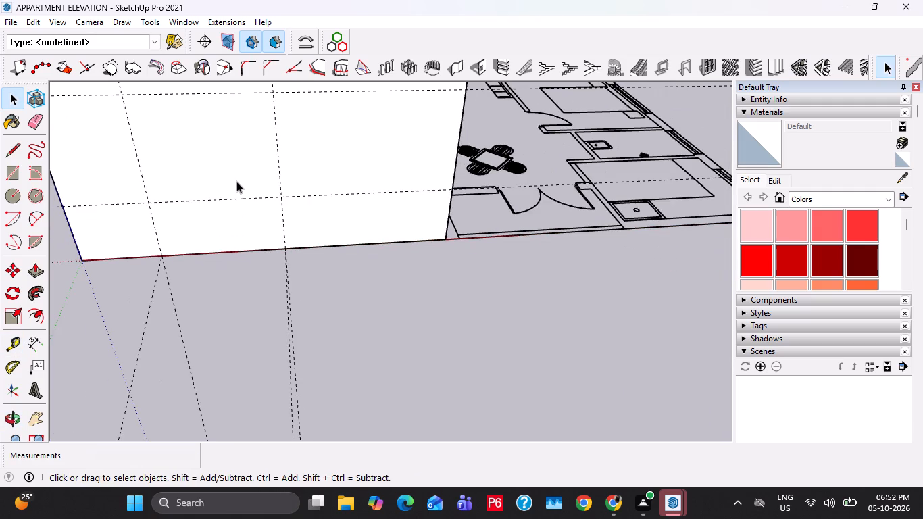
# Draw a 5' 10" by 5' window rectangle on the front wall face between the four guide intersections.
pyautogui.keyDown('shift'); pyautogui.moveTo(222, 155); pyautogui.dragTo(280, 201, button='middle'); pyautogui.keyUp('shift')
pyautogui.click(235, 176)
pyautogui.press('r')
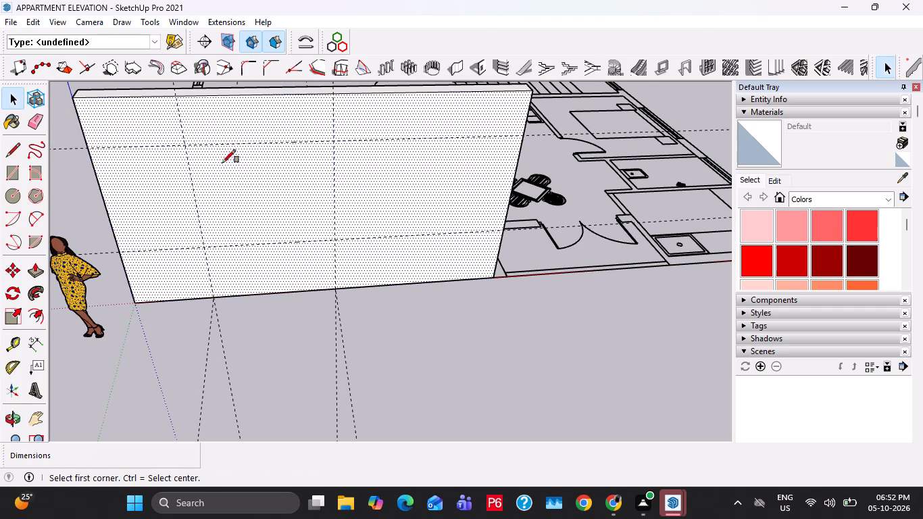
pyautogui.click(186, 146)
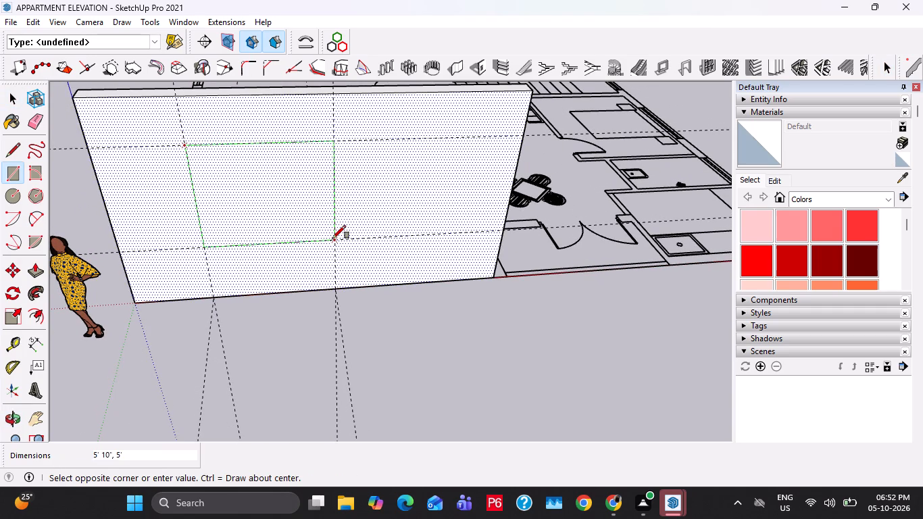
pyautogui.click(332, 239)
pyautogui.press('space')
# Push the window rectangle through the front wall's full thickness to cut the opening.
pyautogui.click(300, 205)
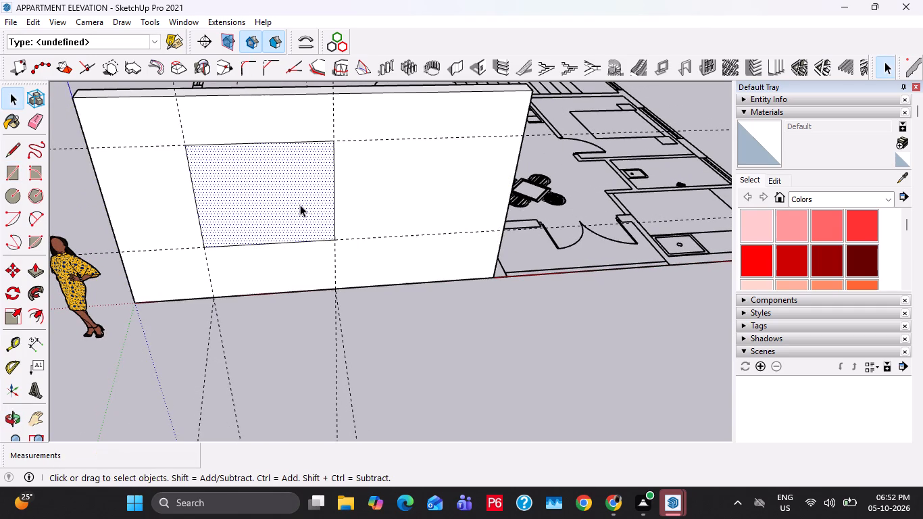
pyautogui.press('p')
pyautogui.click(300, 205)
pyautogui.click(282, 195)
pyautogui.press('space')
# Select all the connected geometry of the front wall and make it a group.
pyautogui.tripleClick(316, 257)
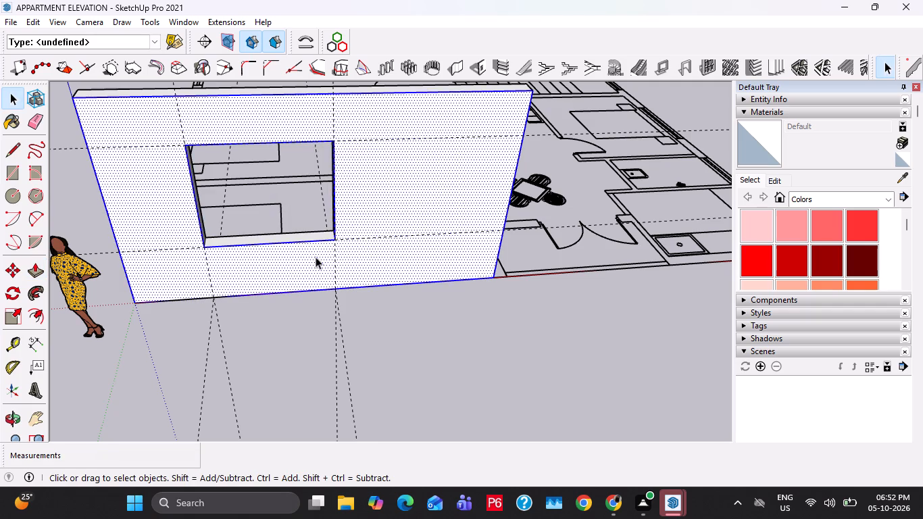
pyautogui.rightClick(316, 257)
pyautogui.click(366, 140)
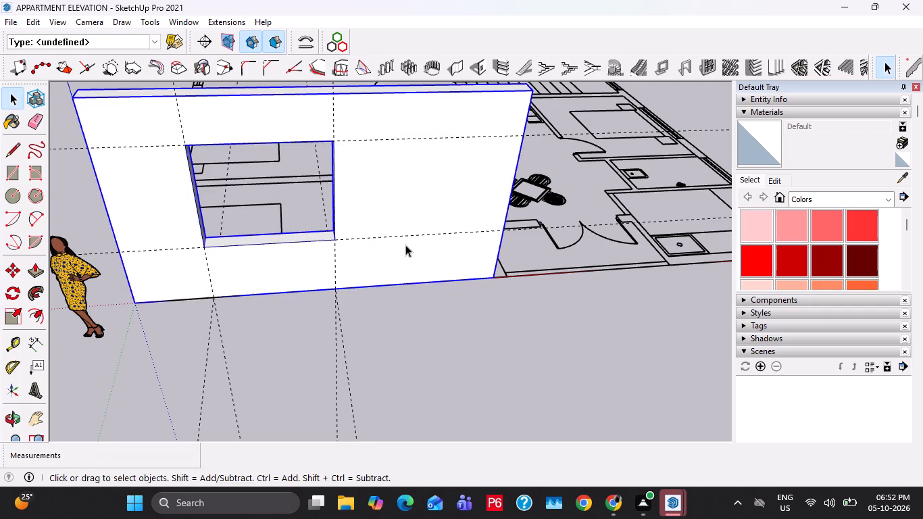
# Draw a 9" wide rectangle over the side wall strip on the green axis, from the front wall's inner corner to the plan's far corner.
pyautogui.scroll(-8, 410, 257)
pyautogui.moveTo(365, 262); pyautogui.dragTo(657, 270, button='middle')
pyautogui.scroll(8, 301, 306)
pyautogui.keyDown('shift'); pyautogui.moveTo(400, 360); pyautogui.dragTo(466, 347, button='middle'); pyautogui.keyUp('shift')
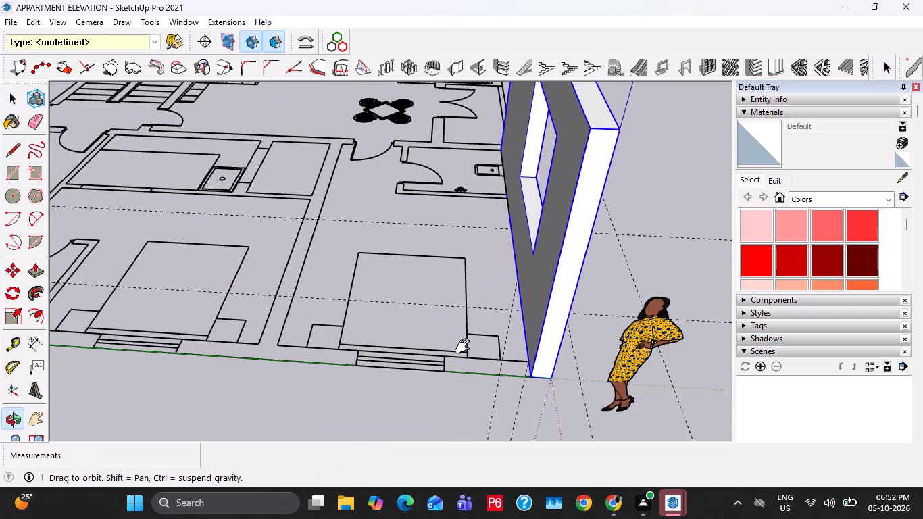
pyautogui.keyDown('shift'); pyautogui.moveTo(466, 347); pyautogui.dragTo(470, 346, button='middle'); pyautogui.keyUp('shift')
pyautogui.scroll(3, 507, 360)
pyautogui.press('r')
pyautogui.click(539, 360)
pyautogui.scroll(-8, 494, 377)
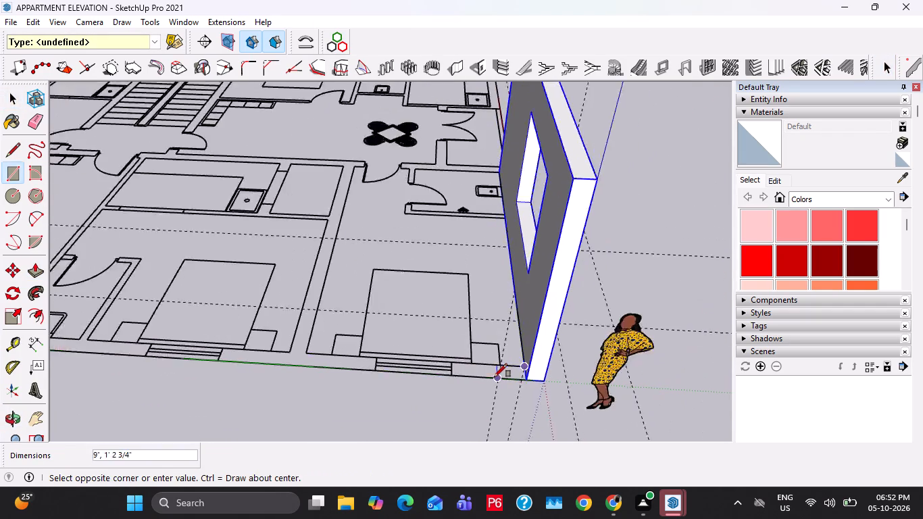
pyautogui.scroll(-4, 494, 377)
pyautogui.keyDown('shift'); pyautogui.moveTo(351, 394); pyautogui.dragTo(610, 381, button='middle'); pyautogui.keyUp('shift')
pyautogui.keyDown('shift'); pyautogui.moveTo(281, 344); pyautogui.dragTo(551, 337, button='middle'); pyautogui.keyUp('shift')
pyautogui.scroll(7, 403, 311)
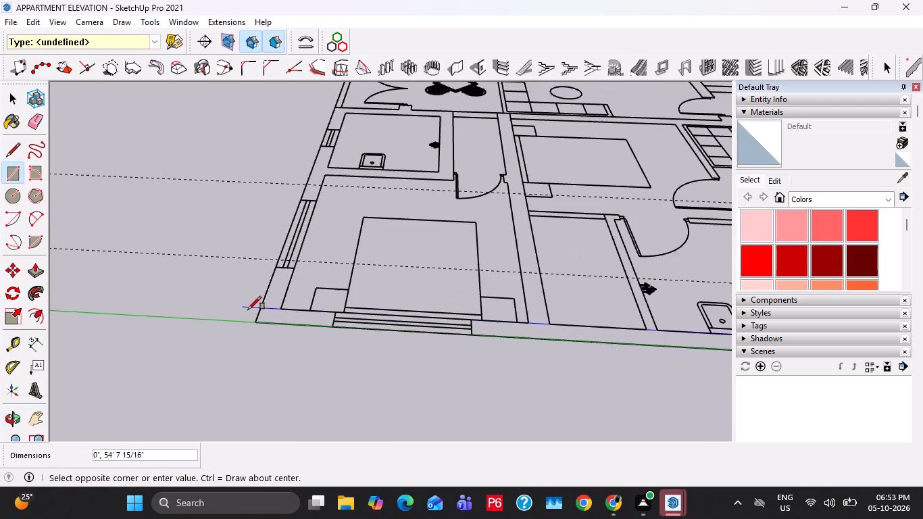
pyautogui.click(255, 320)
pyautogui.scroll(7, 405, 343)
pyautogui.press('space')
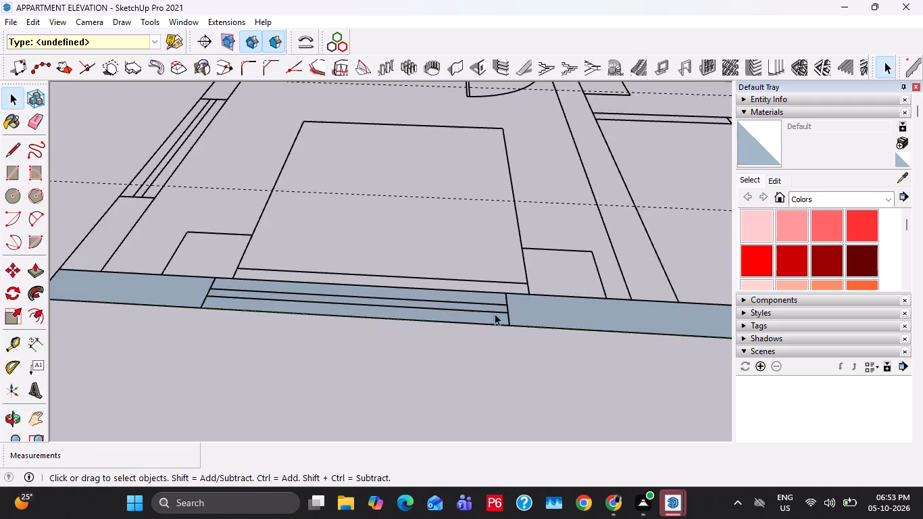
# Add guide lines along both jambs of the side wall's bedroom window at the plan's far end.
pyautogui.scroll(8, 495, 314)
pyautogui.press('t')
pyautogui.doubleClick(468, 356)
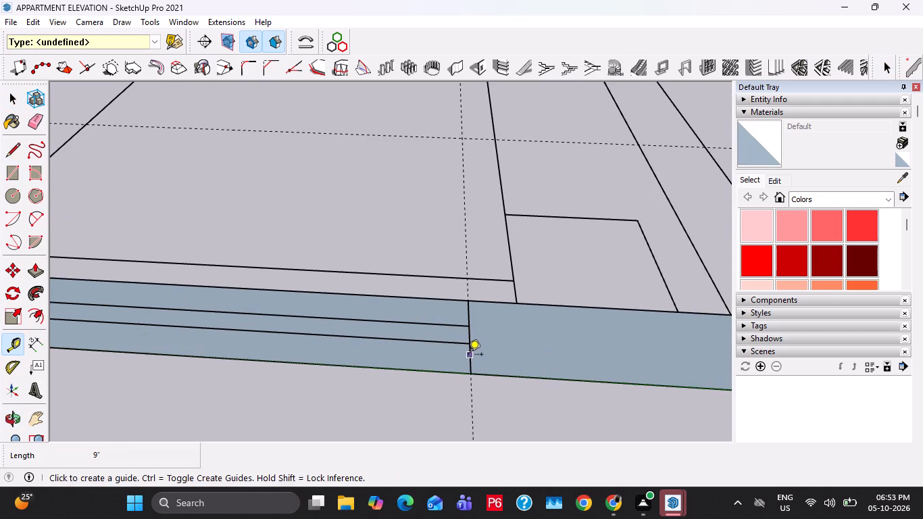
pyautogui.scroll(-5, 468, 355)
pyautogui.keyDown('shift'); pyautogui.moveTo(209, 333); pyautogui.dragTo(430, 314, button='middle'); pyautogui.keyUp('shift')
pyautogui.scroll(5, 314, 307)
pyautogui.doubleClick(266, 322)
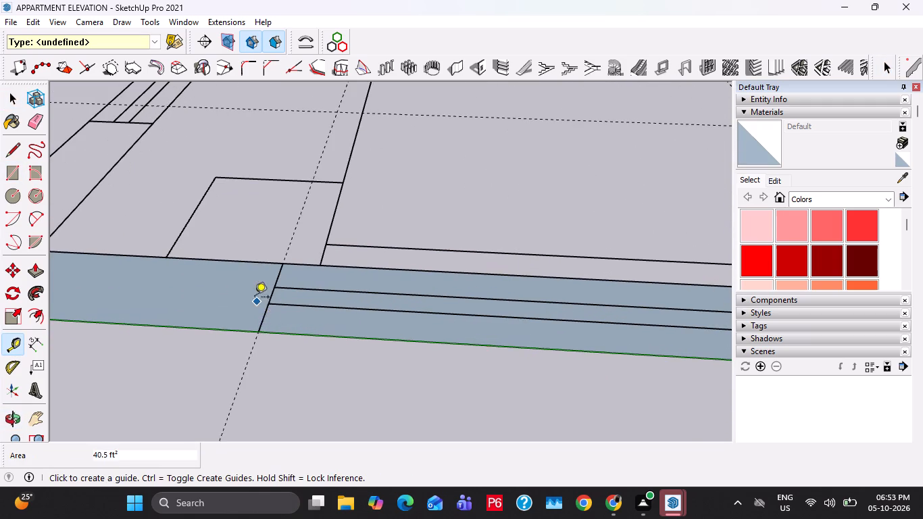
# Add guide lines along both jambs of the side wall's window next to the dining table.
pyautogui.scroll(-12, 240, 280)
pyautogui.keyDown('shift'); pyautogui.moveTo(526, 307); pyautogui.dragTo(82, 285, button='middle'); pyautogui.keyUp('shift')
pyautogui.scroll(3, 303, 287)
pyautogui.scroll(-5, 334, 276)
pyautogui.keyDown('shift'); pyautogui.moveTo(753, 363); pyautogui.dragTo(288, 302, button='middle'); pyautogui.keyUp('shift')
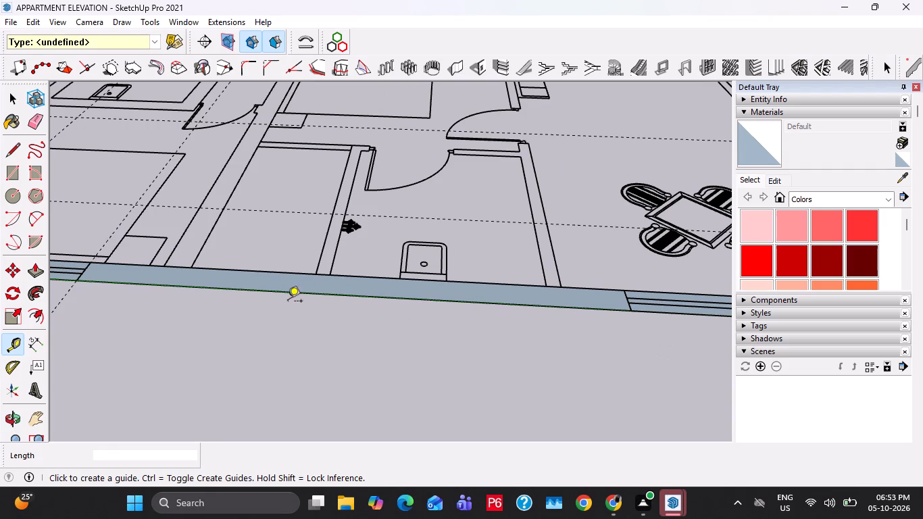
pyautogui.keyDown('shift'); pyautogui.moveTo(288, 302); pyautogui.dragTo(289, 302, button='middle'); pyautogui.keyUp('shift')
pyautogui.keyDown('shift'); pyautogui.moveTo(546, 301); pyautogui.dragTo(147, 276, button='middle'); pyautogui.keyUp('shift')
pyautogui.scroll(11, 245, 264)
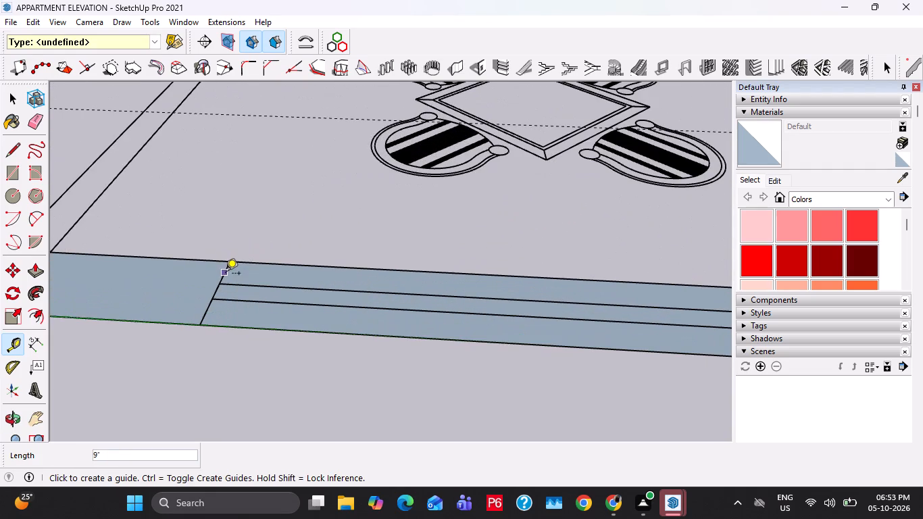
pyautogui.doubleClick(226, 274)
pyautogui.scroll(-11, 223, 268)
pyautogui.keyDown('shift'); pyautogui.moveTo(451, 310); pyautogui.dragTo(311, 314, button='middle'); pyautogui.keyUp('shift')
pyautogui.scroll(7, 358, 297)
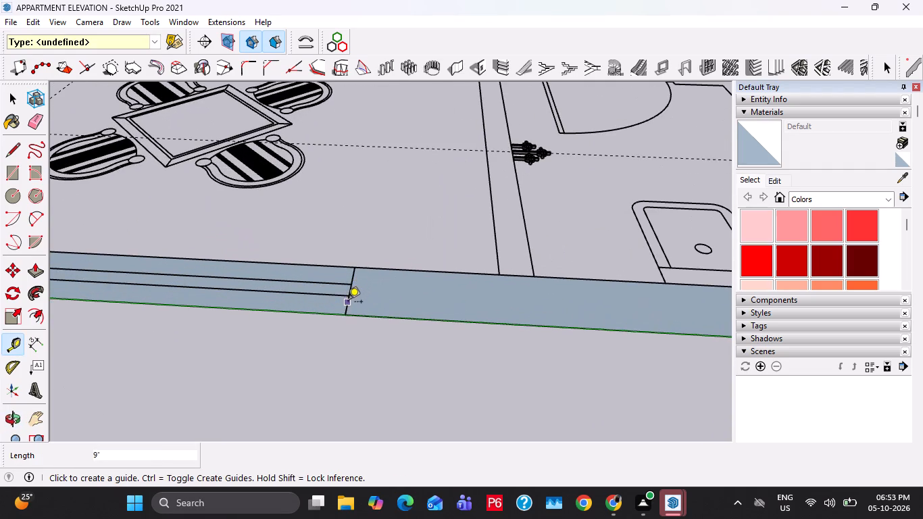
pyautogui.doubleClick(348, 303)
# Add guide lines along both jambs of the side wall's bedroom window that follows the dining area toward the front wall.
pyautogui.scroll(-18, 335, 274)
pyautogui.keyDown('shift'); pyautogui.moveTo(473, 287); pyautogui.dragTo(364, 299, button='middle'); pyautogui.keyUp('shift')
pyautogui.scroll(8, 437, 293)
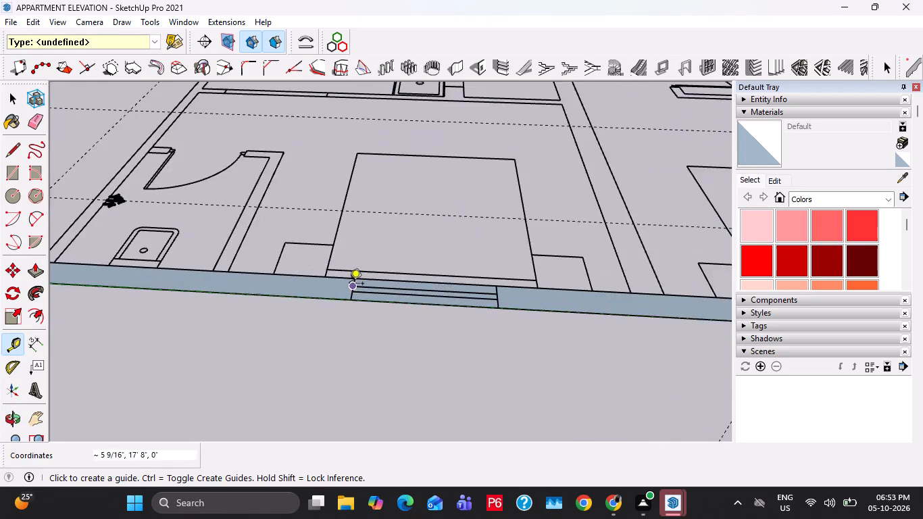
pyautogui.scroll(13, 349, 285)
pyautogui.doubleClick(360, 285)
pyautogui.scroll(-6, 360, 284)
pyautogui.keyDown('shift'); pyautogui.moveTo(520, 332); pyautogui.dragTo(193, 282, button='middle'); pyautogui.keyUp('shift')
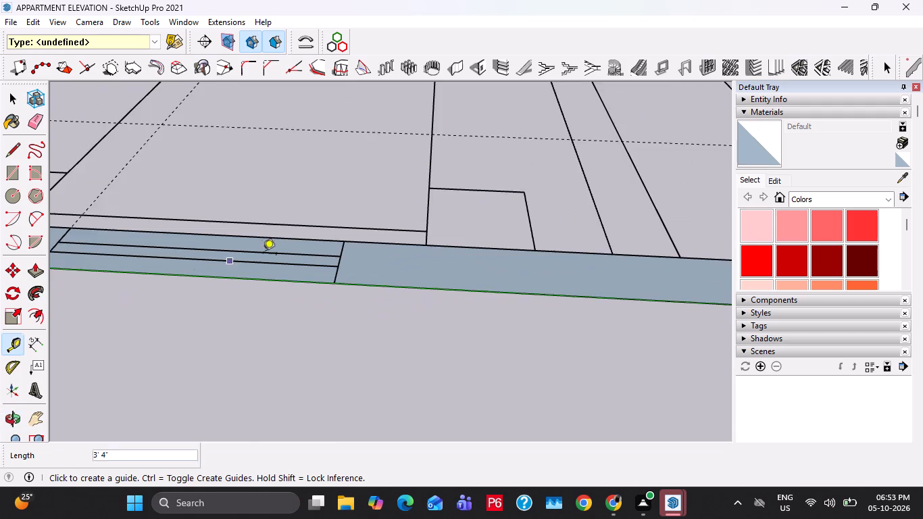
pyautogui.scroll(5, 272, 251)
pyautogui.doubleClick(372, 249)
pyautogui.scroll(-9, 231, 274)
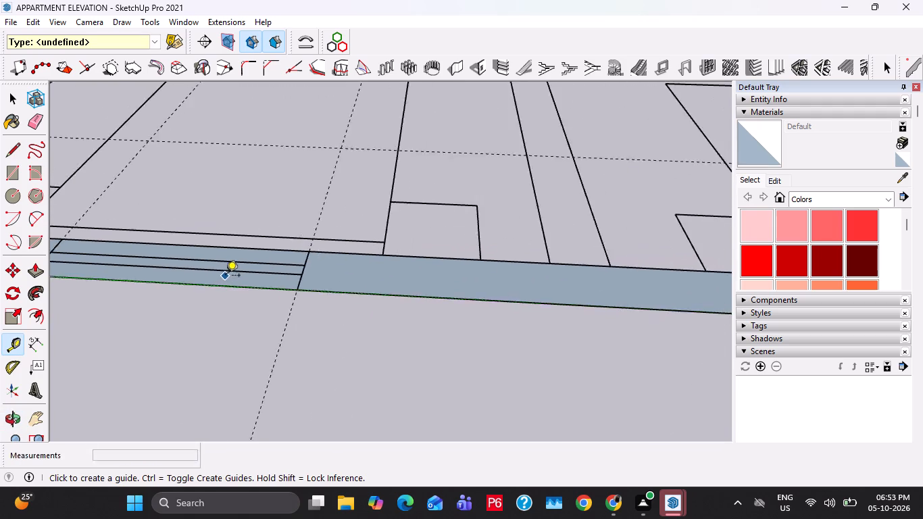
# Add guide lines along both jambs of the side wall's bedroom window nearest the front wall.
pyautogui.scroll(-7, 226, 276)
pyautogui.keyDown('shift'); pyautogui.moveTo(428, 316); pyautogui.dragTo(291, 325, button='middle'); pyautogui.keyUp('shift')
pyautogui.scroll(14, 432, 320)
pyautogui.doubleClick(395, 283)
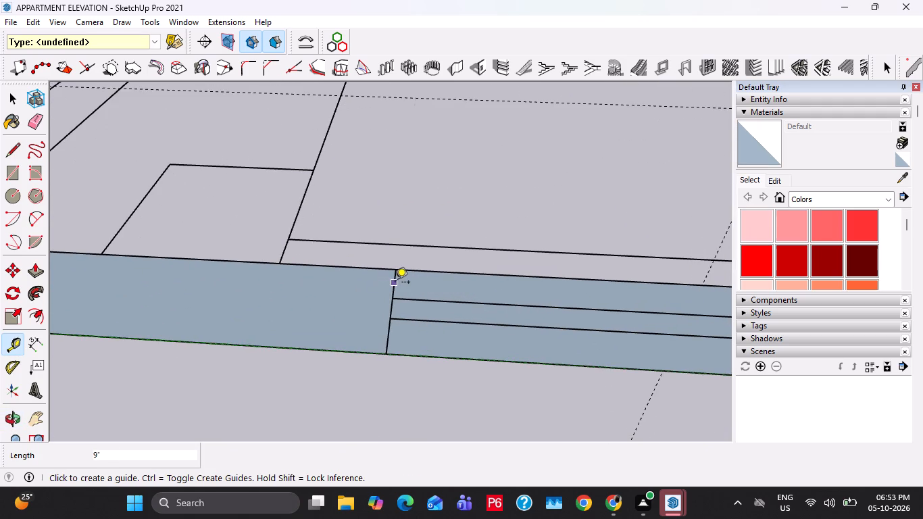
pyautogui.scroll(-10, 263, 264)
pyautogui.keyDown('shift'); pyautogui.moveTo(551, 308); pyautogui.dragTo(456, 310, button='middle'); pyautogui.keyUp('shift')
pyautogui.scroll(8, 465, 305)
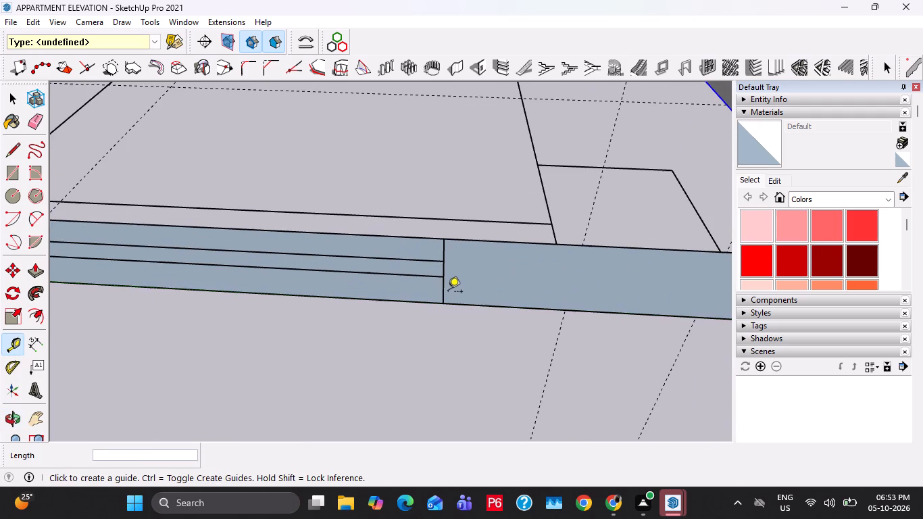
pyautogui.doubleClick(446, 291)
pyautogui.press('space')
# Extrude the side wall strip upward by 10'.
pyautogui.scroll(-12, 444, 291)
pyautogui.click(497, 280)
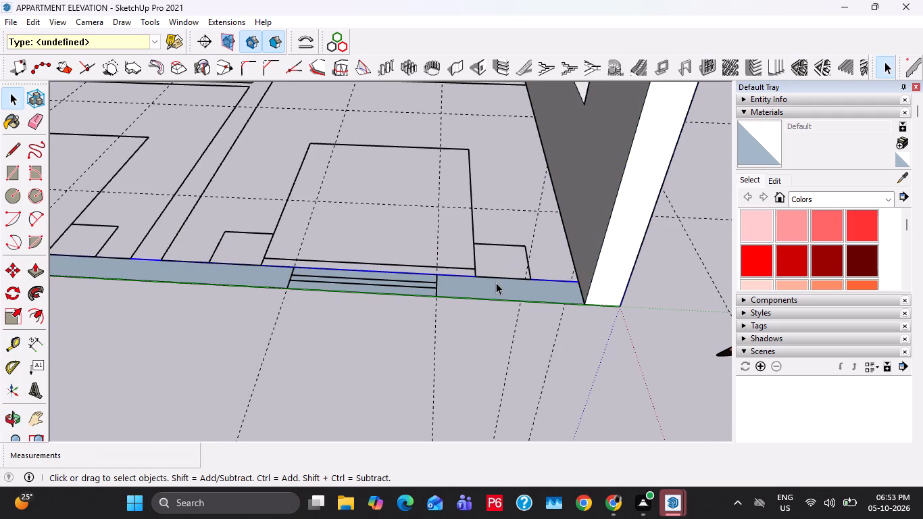
pyautogui.press('p')
pyautogui.click(496, 283)
pyautogui.write("10'")
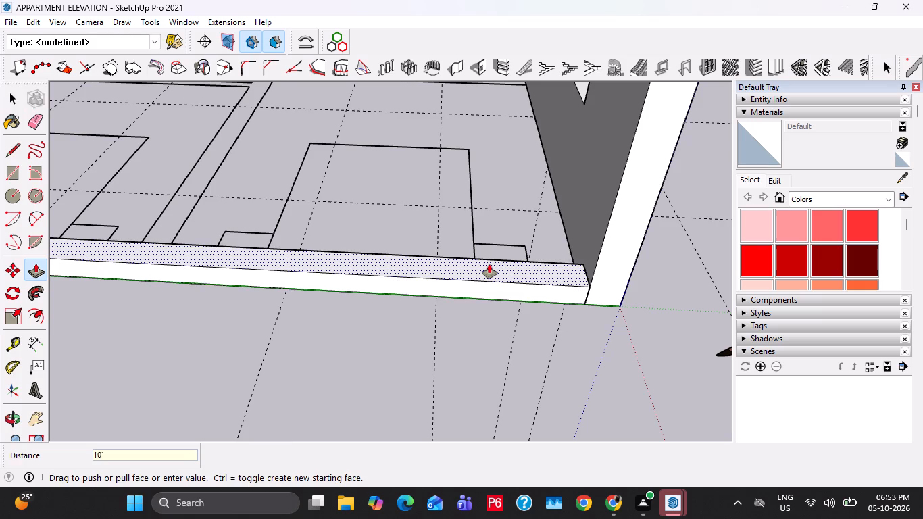
pyautogui.press('Return')
pyautogui.press('space')
# Place two upright guides on the side wall face, lined up with both jambs of the bedroom window nearest the front wall.
pyautogui.scroll(-2, 526, 264)
pyautogui.press('t')
pyautogui.click(593, 251)
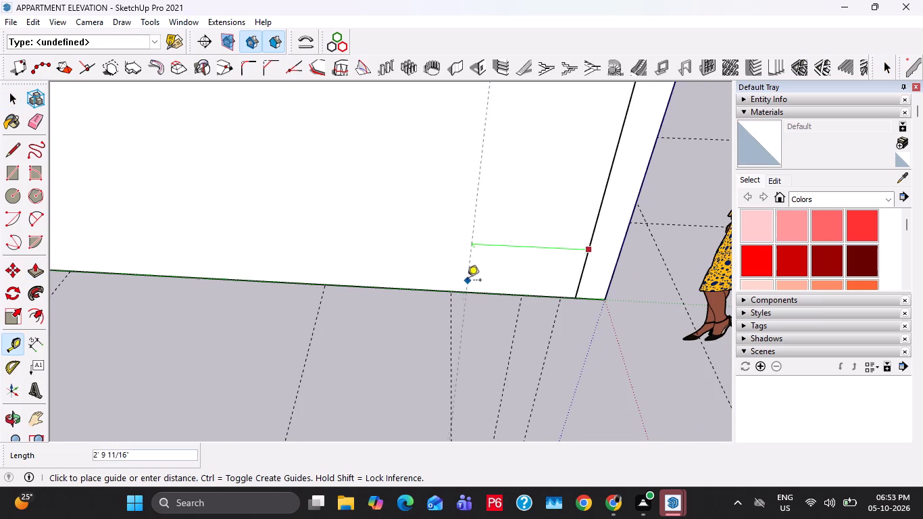
pyautogui.click(453, 291)
pyautogui.click(453, 264)
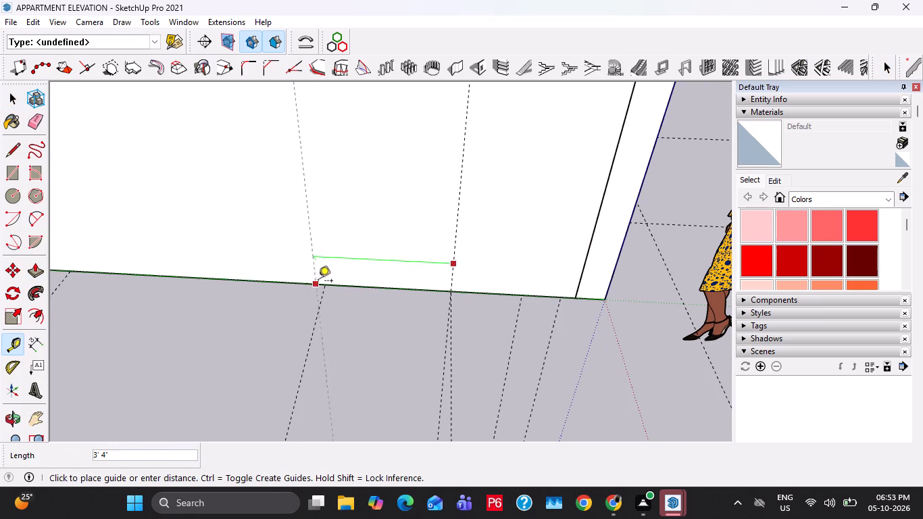
pyautogui.click(324, 283)
# Place two more upright guides on the side wall face, aligned with both jambs of the second bedroom window.
pyautogui.click(324, 242)
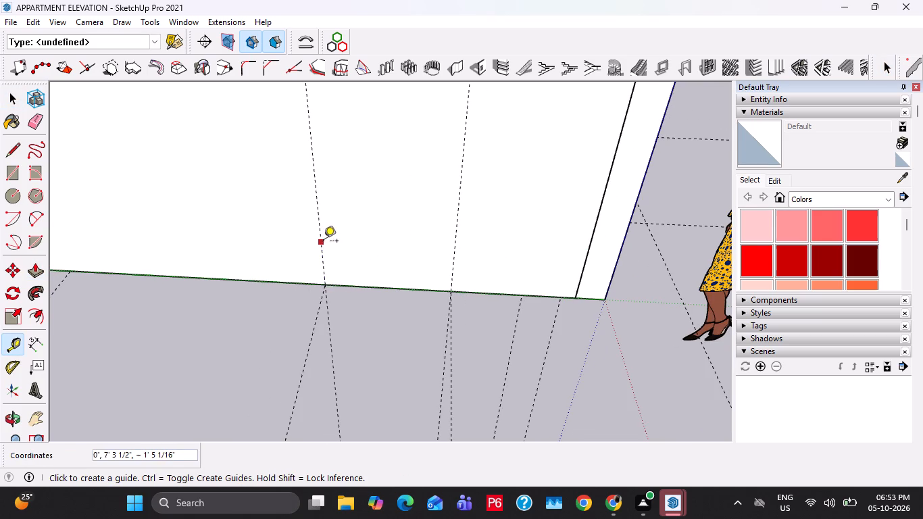
pyautogui.keyDown('ctrl'); pyautogui.moveTo(203, 254); pyautogui.dragTo(582, 295, button='middle'); pyautogui.keyUp('ctrl')
pyautogui.scroll(-3, 491, 305)
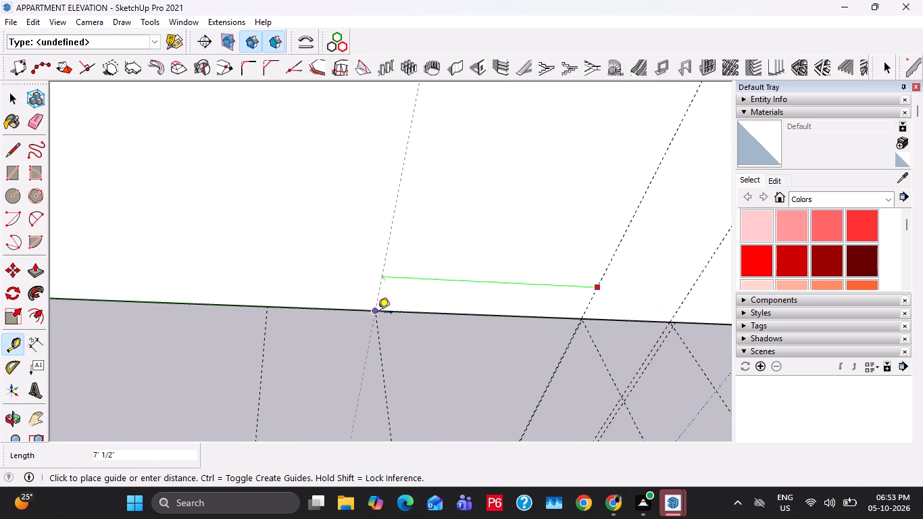
pyautogui.click(378, 314)
pyautogui.click(381, 297)
pyautogui.click(272, 308)
# Place upright guides on the side wall face, aligned with both jambs of the dining area window.
pyautogui.scroll(-6, 330, 285)
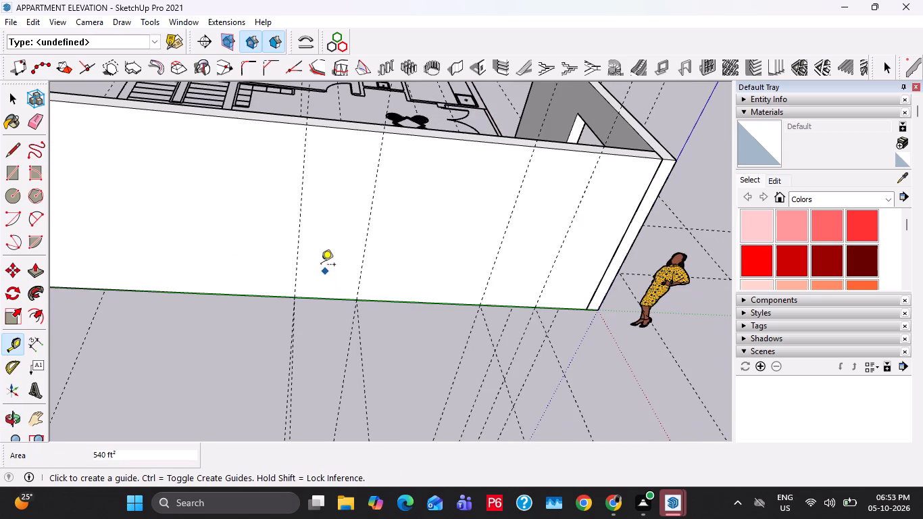
pyautogui.moveTo(301, 259); pyautogui.dragTo(282, 266)
pyautogui.scroll(-4, 255, 268)
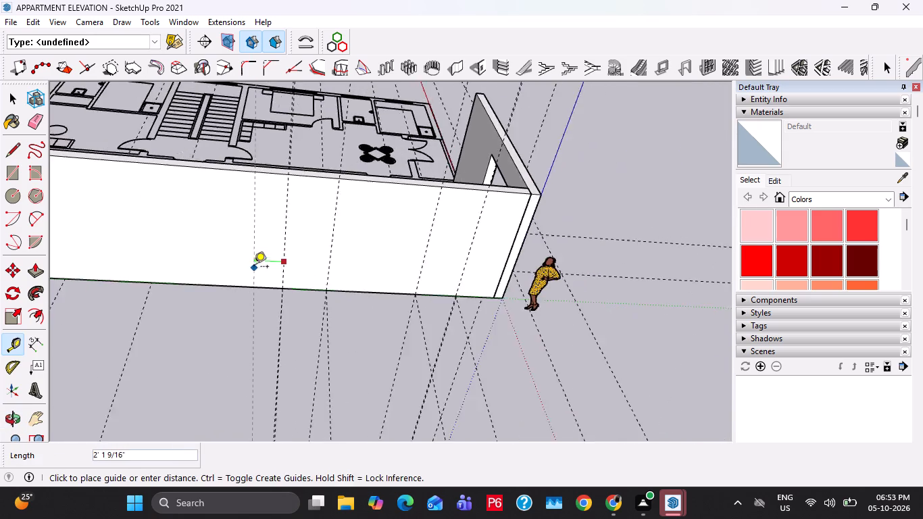
pyautogui.keyDown('shift'); pyautogui.moveTo(254, 268); pyautogui.dragTo(414, 280, button='middle'); pyautogui.keyUp('shift')
pyautogui.click(353, 290)
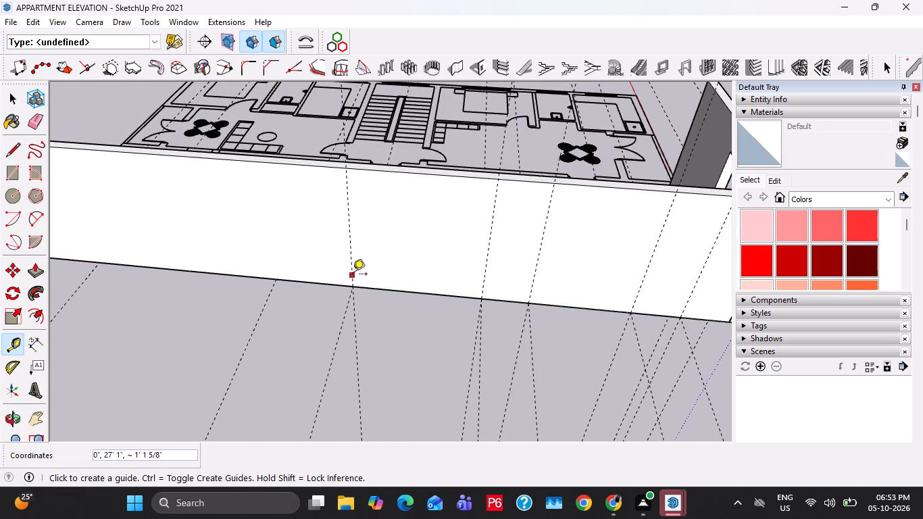
pyautogui.click(352, 274)
pyautogui.click(284, 282)
# Place upright guides on the side wall face at both jambs of the far-end bedroom window, redoing the outermost one.
pyautogui.keyDown('shift'); pyautogui.moveTo(276, 280); pyautogui.dragTo(549, 312, button='middle'); pyautogui.keyUp('shift')
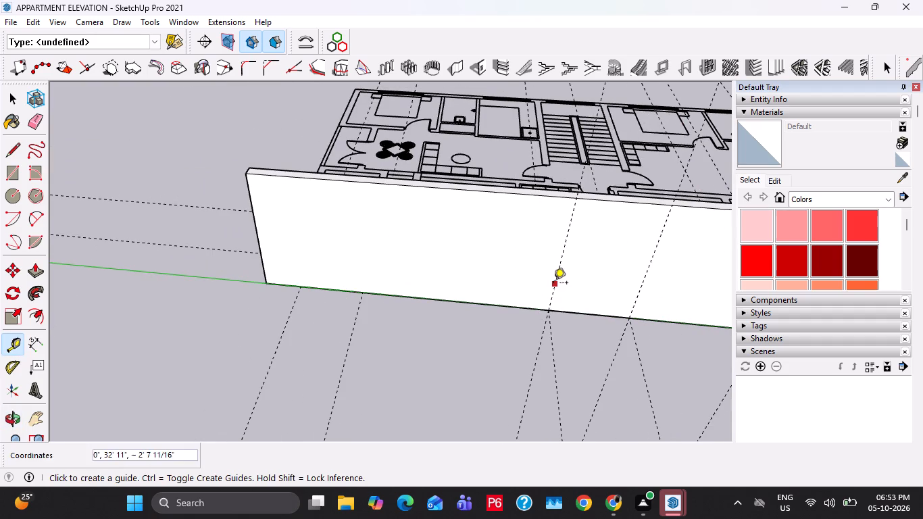
pyautogui.click(553, 284)
pyautogui.click(355, 293)
pyautogui.click(358, 270)
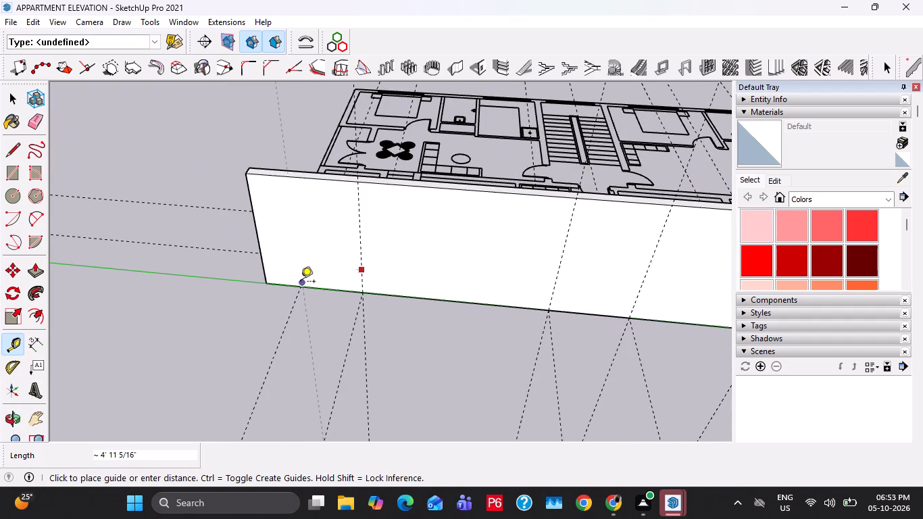
pyautogui.click(301, 282)
pyautogui.scroll(1, 302, 283)
pyautogui.hotkey('ctrl', 'z')
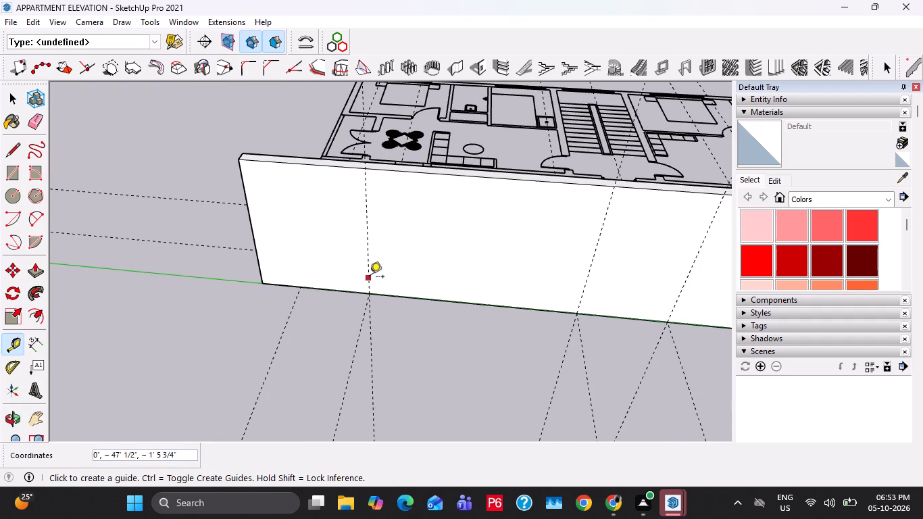
pyautogui.click(370, 278)
pyautogui.click(303, 288)
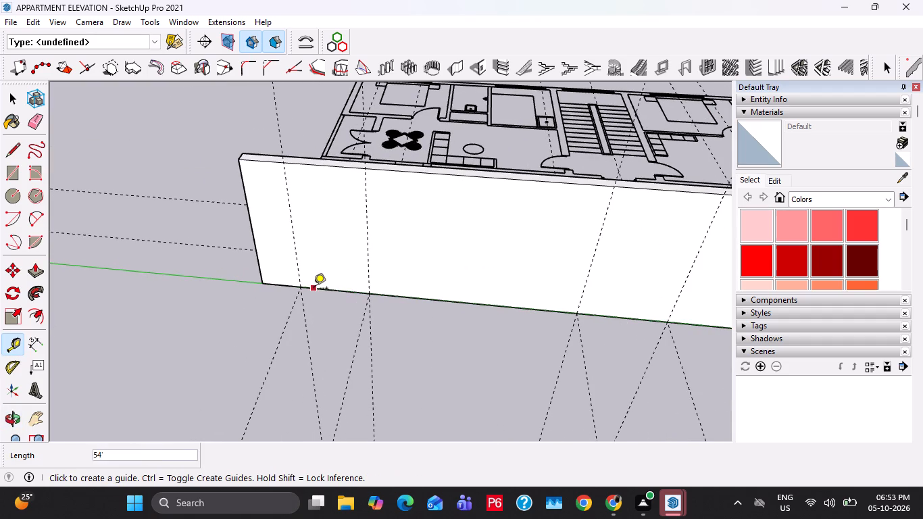
# Place a horizontal guide on the side wall face, 3' above its bottom edge.
pyautogui.click(315, 290)
pyautogui.write("3'")
pyautogui.press('Return')
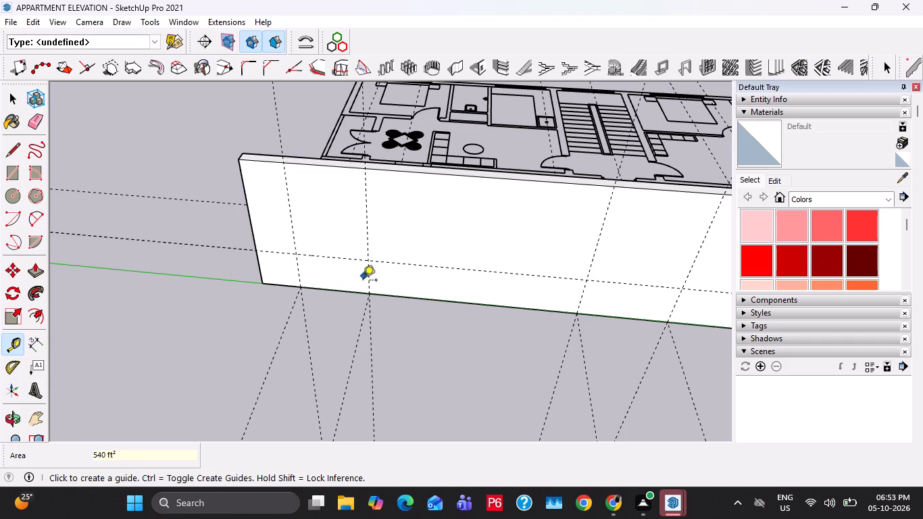
# Place a second horizontal guide on the side wall face, 5' above the lower horizontal guide.
pyautogui.click(354, 262)
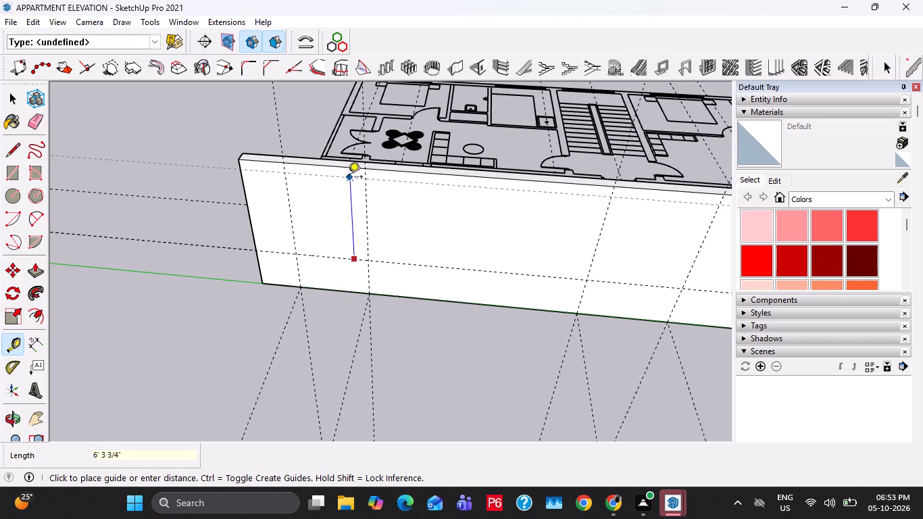
pyautogui.write("5'")
pyautogui.press('Return')
pyautogui.press('space')
# Draw window rectangles between the guides on the side wall face for the far-end bedroom and dining area, redoing the first one.
pyautogui.doubleClick(339, 217)
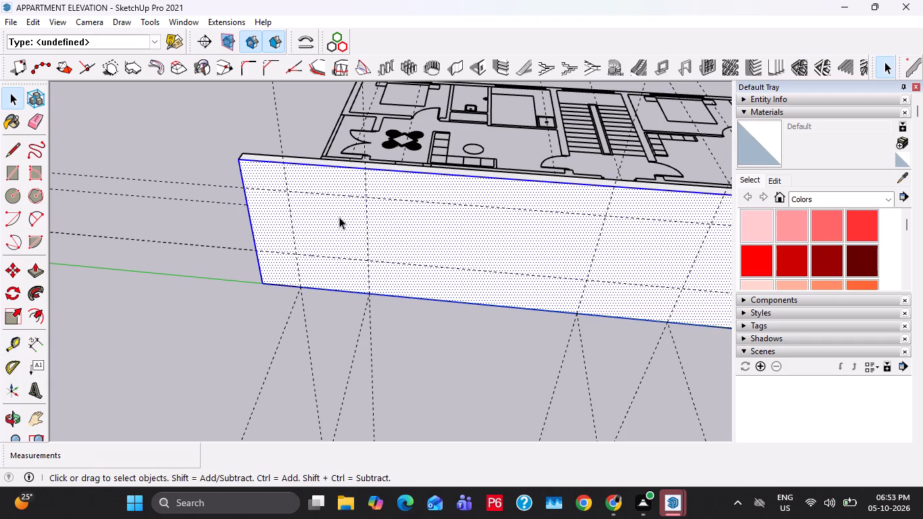
pyautogui.press('r')
pyautogui.click(291, 193)
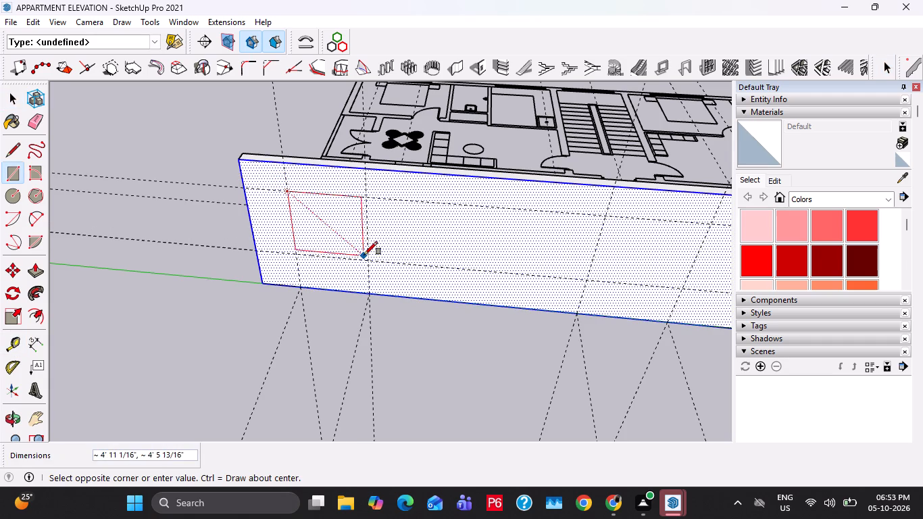
pyautogui.click(364, 260)
pyautogui.hotkey('ctrl', 'z')
pyautogui.click(370, 257)
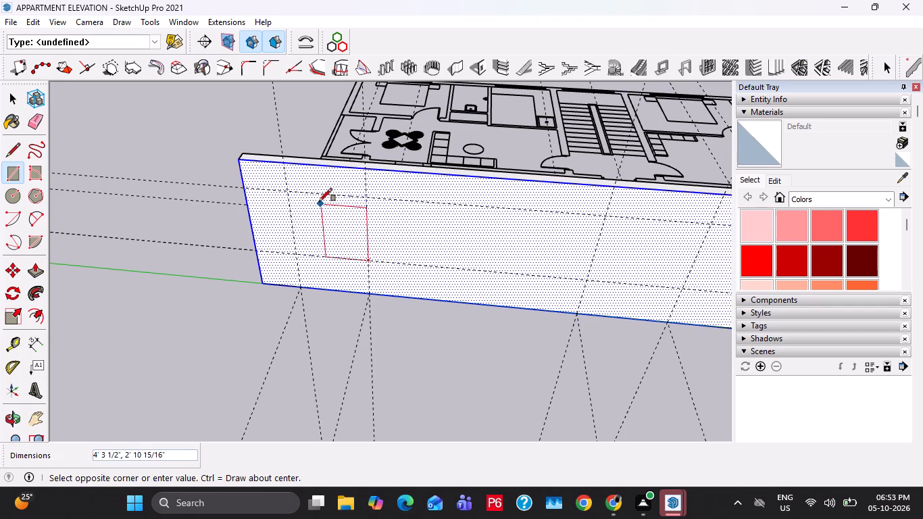
pyautogui.click(294, 193)
pyautogui.click(584, 283)
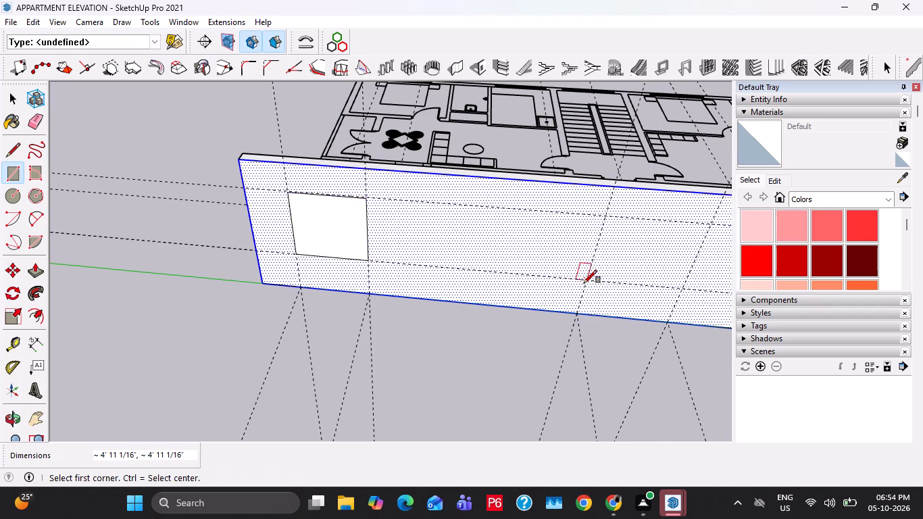
pyautogui.keyDown('shift'); pyautogui.moveTo(671, 276); pyautogui.dragTo(551, 299, button='middle'); pyautogui.keyUp('shift')
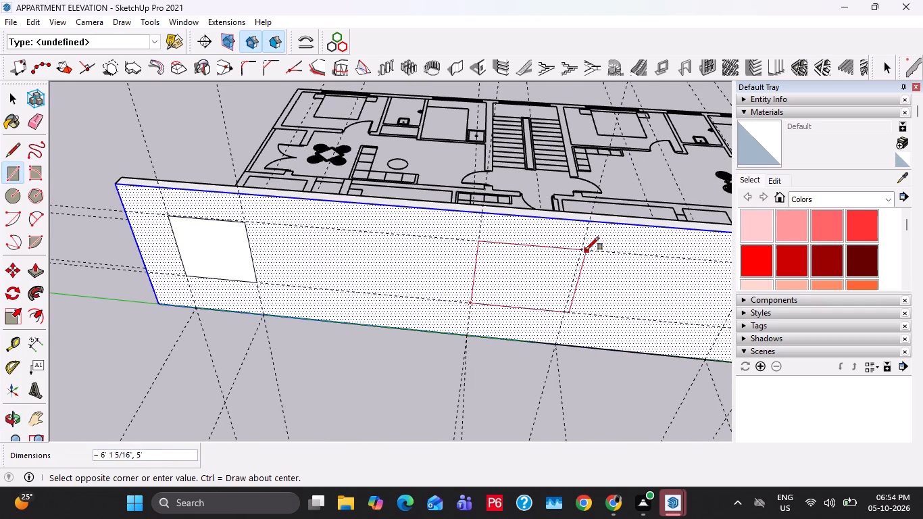
pyautogui.click(582, 251)
# Draw the remaining two window rectangles between the guides on the side wall face, toward the corner with the front wall.
pyautogui.scroll(-3, 562, 258)
pyautogui.keyDown('shift'); pyautogui.moveTo(582, 274); pyautogui.dragTo(428, 288, button='middle'); pyautogui.keyUp('shift')
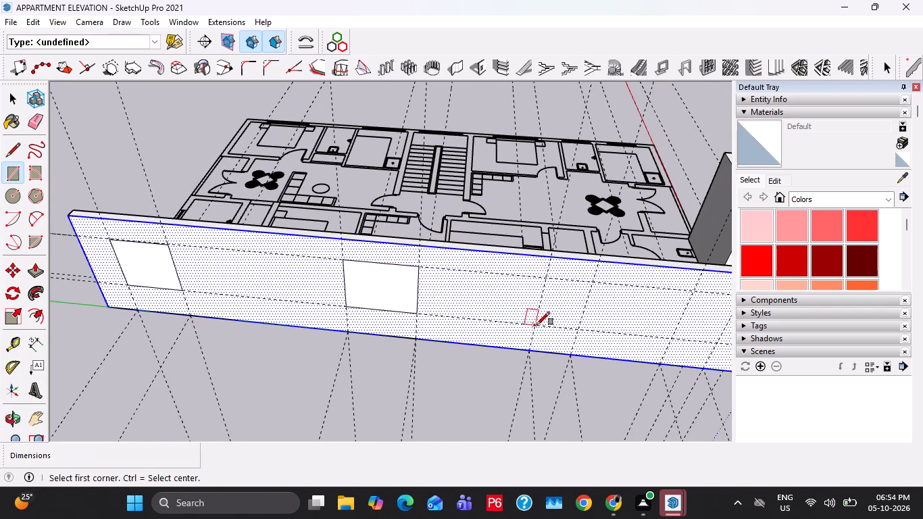
pyautogui.keyDown('ctrl'); pyautogui.click(537, 325); pyautogui.keyUp('ctrl')
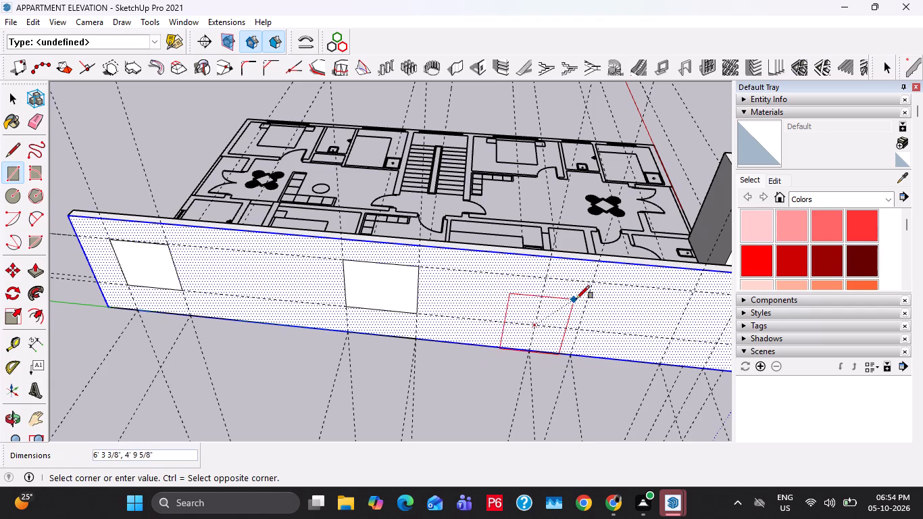
pyautogui.press('space')
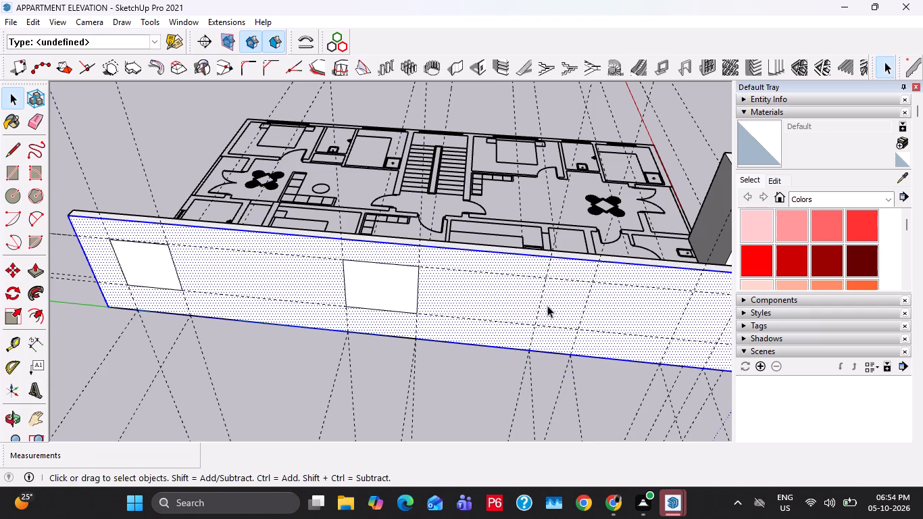
pyautogui.press('r')
pyautogui.click(537, 322)
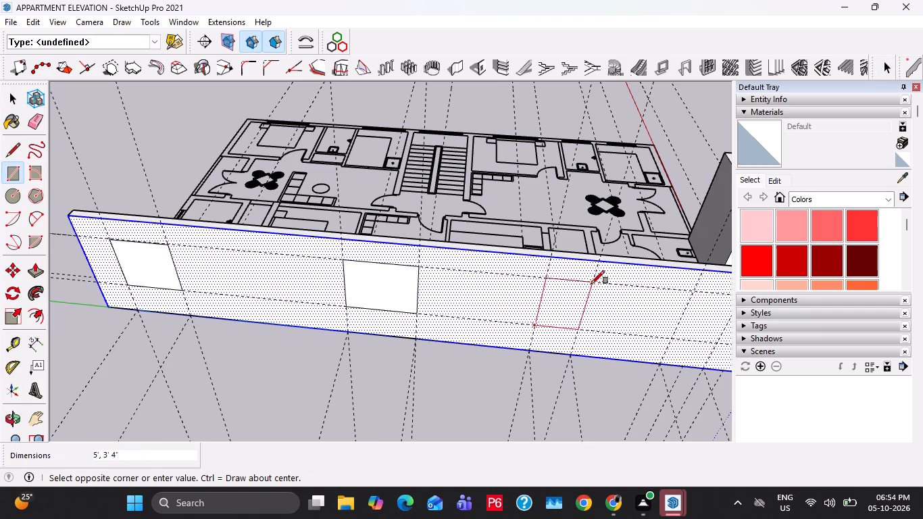
pyautogui.click(591, 284)
pyautogui.scroll(-1, 591, 284)
pyautogui.keyDown('shift'); pyautogui.moveTo(617, 312); pyautogui.dragTo(482, 324, button='middle'); pyautogui.keyUp('shift')
pyautogui.click(534, 345)
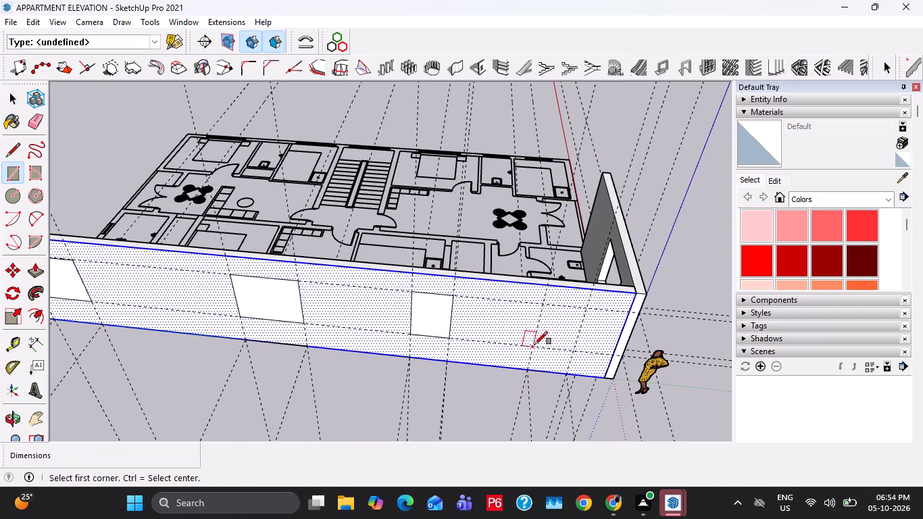
pyautogui.click(591, 310)
pyautogui.press('space')
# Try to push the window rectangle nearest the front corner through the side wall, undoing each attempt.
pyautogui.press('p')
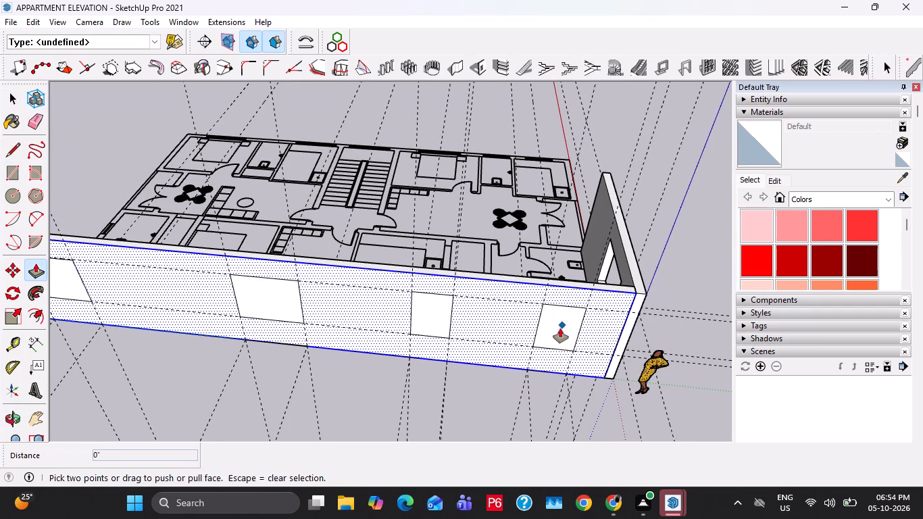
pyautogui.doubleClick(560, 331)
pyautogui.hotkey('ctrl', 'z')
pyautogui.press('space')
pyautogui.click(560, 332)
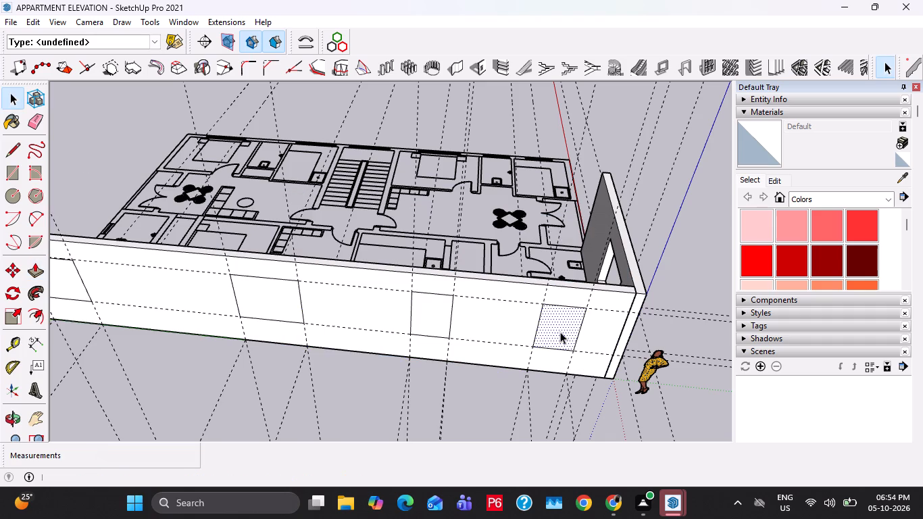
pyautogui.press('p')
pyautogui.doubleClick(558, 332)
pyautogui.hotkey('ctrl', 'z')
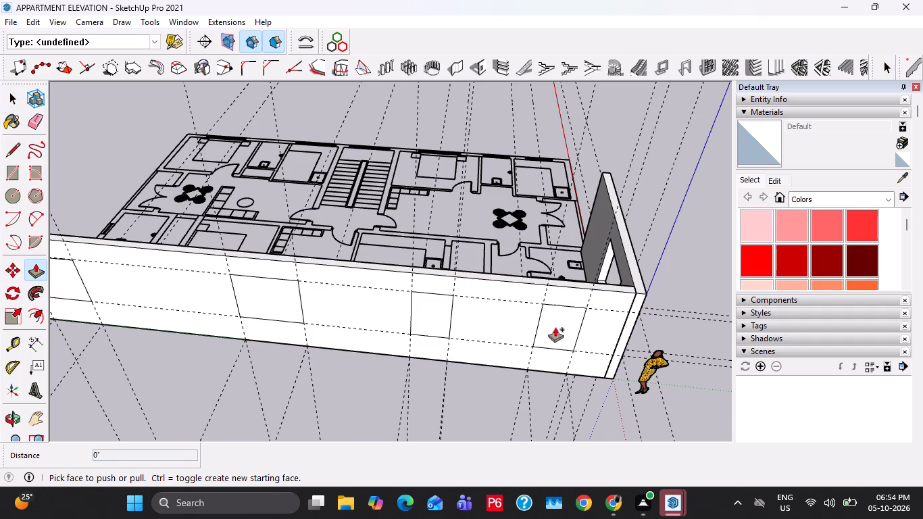
# Push all four window rectangles 9" through the side wall to cut the openings.
pyautogui.click(560, 324)
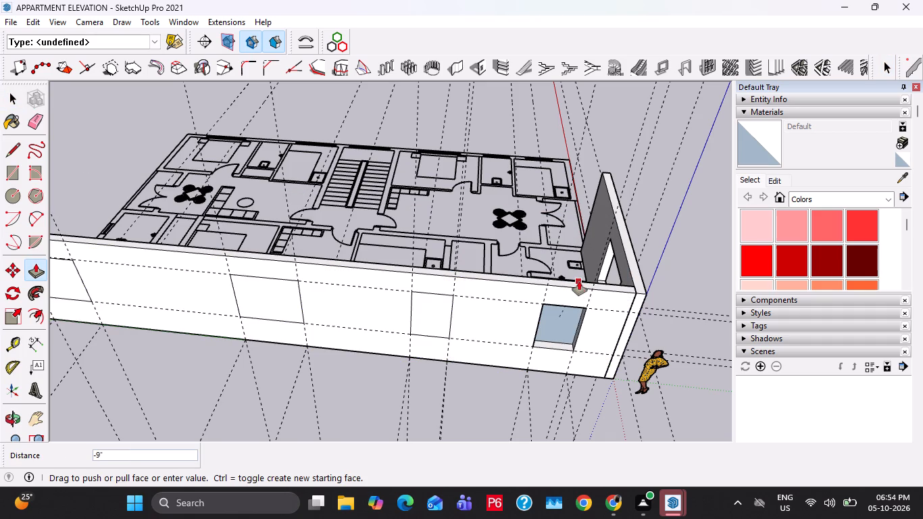
pyautogui.click(578, 281)
pyautogui.doubleClick(447, 320)
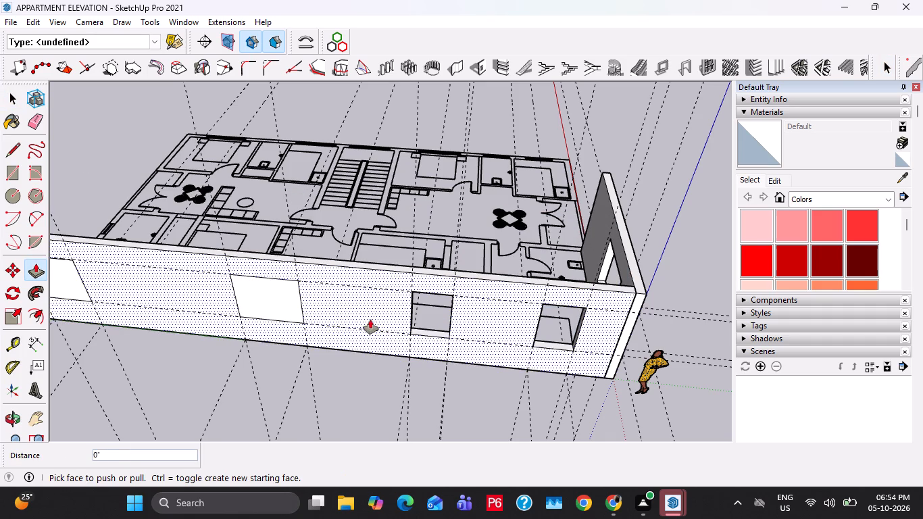
pyautogui.doubleClick(293, 307)
pyautogui.keyDown('shift'); pyautogui.moveTo(293, 307); pyautogui.dragTo(520, 310, button='middle'); pyautogui.keyUp('shift')
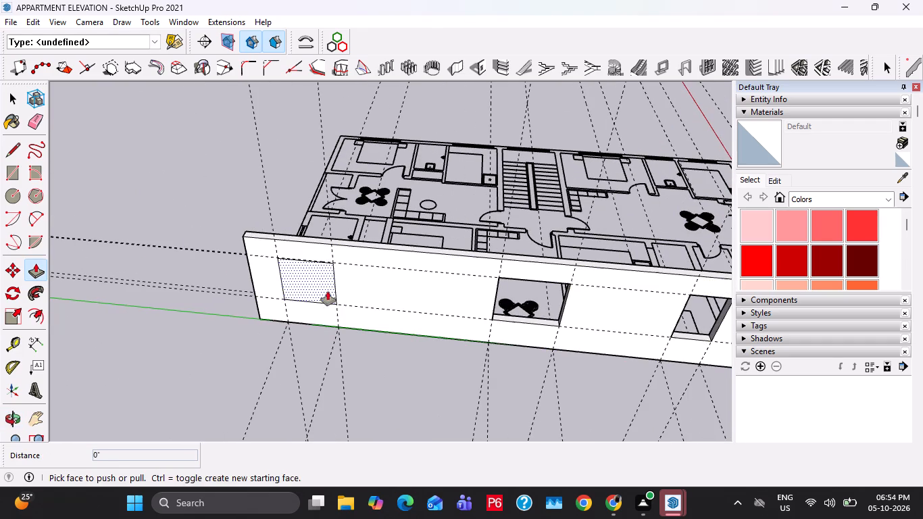
pyautogui.doubleClick(328, 291)
# Make the entire side wall with its window openings into a group.
pyautogui.press('space')
pyautogui.tripleClick(409, 288)
pyautogui.rightClick(409, 288)
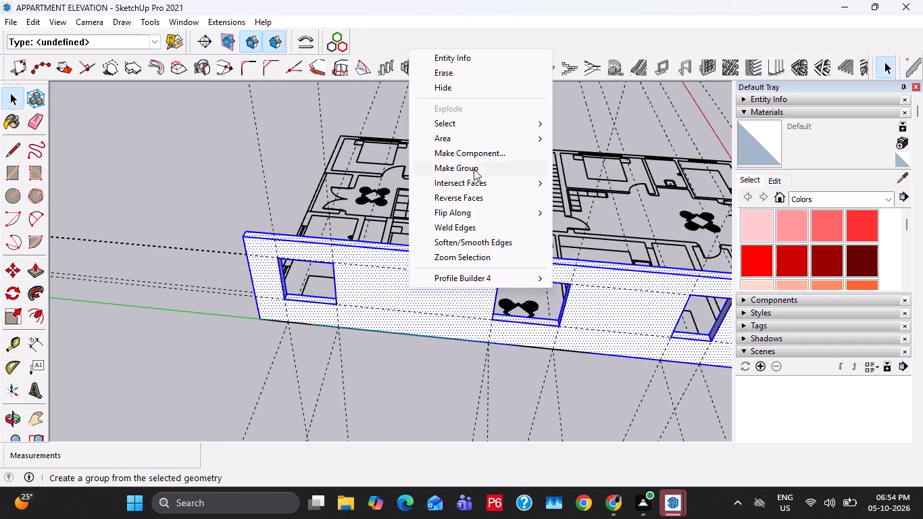
pyautogui.click(474, 168)
pyautogui.click(246, 368)
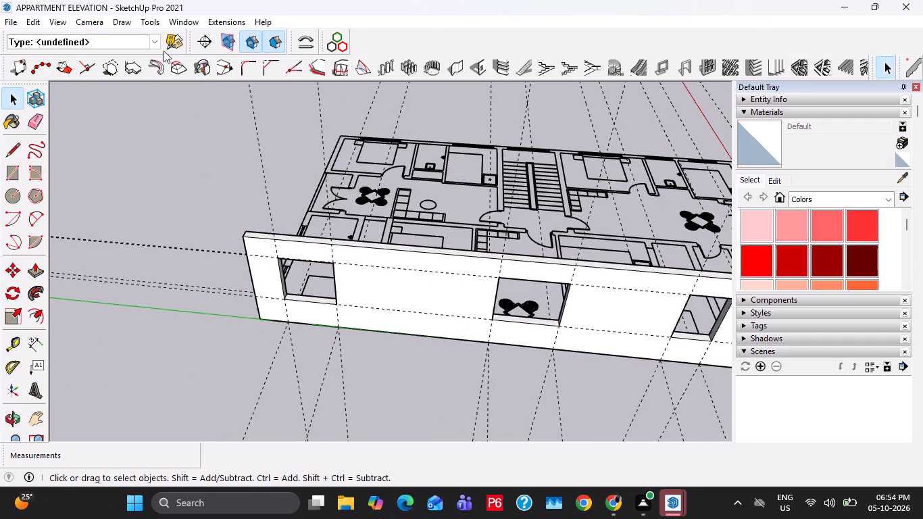
# Delete all guides from the model.
pyautogui.click(23, 19)
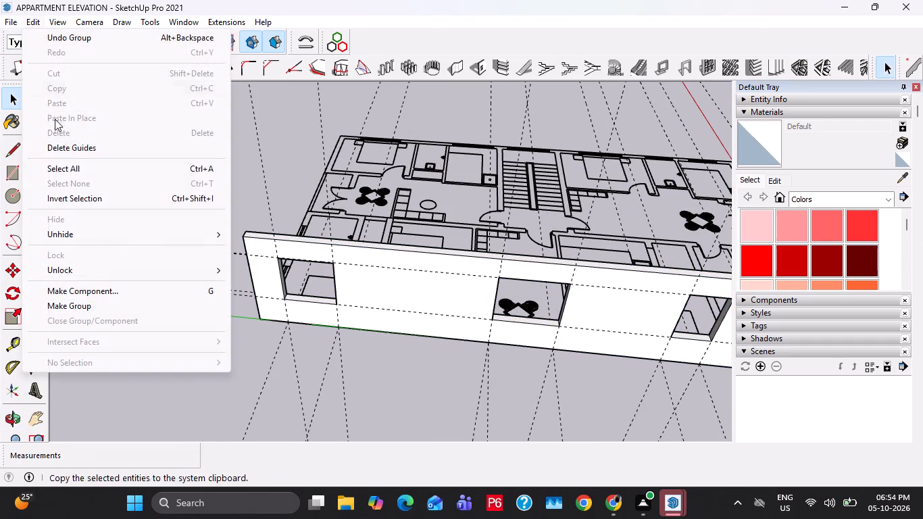
pyautogui.click(71, 147)
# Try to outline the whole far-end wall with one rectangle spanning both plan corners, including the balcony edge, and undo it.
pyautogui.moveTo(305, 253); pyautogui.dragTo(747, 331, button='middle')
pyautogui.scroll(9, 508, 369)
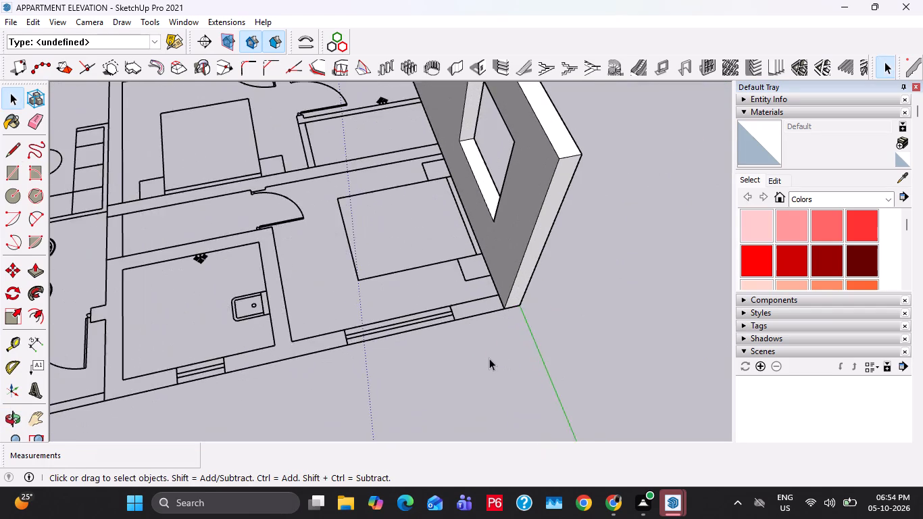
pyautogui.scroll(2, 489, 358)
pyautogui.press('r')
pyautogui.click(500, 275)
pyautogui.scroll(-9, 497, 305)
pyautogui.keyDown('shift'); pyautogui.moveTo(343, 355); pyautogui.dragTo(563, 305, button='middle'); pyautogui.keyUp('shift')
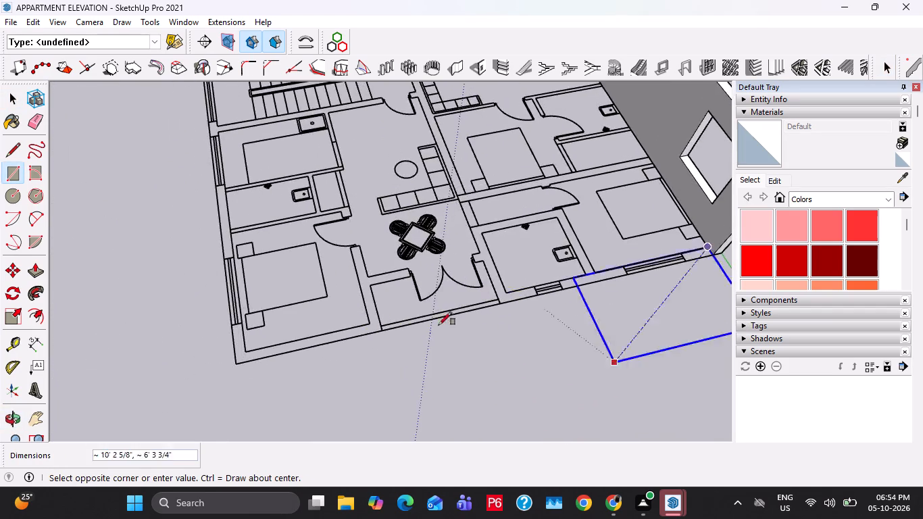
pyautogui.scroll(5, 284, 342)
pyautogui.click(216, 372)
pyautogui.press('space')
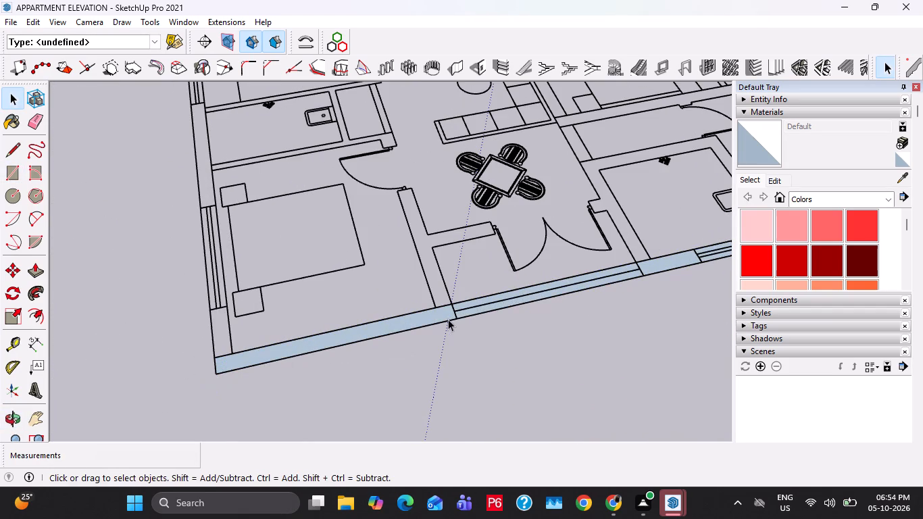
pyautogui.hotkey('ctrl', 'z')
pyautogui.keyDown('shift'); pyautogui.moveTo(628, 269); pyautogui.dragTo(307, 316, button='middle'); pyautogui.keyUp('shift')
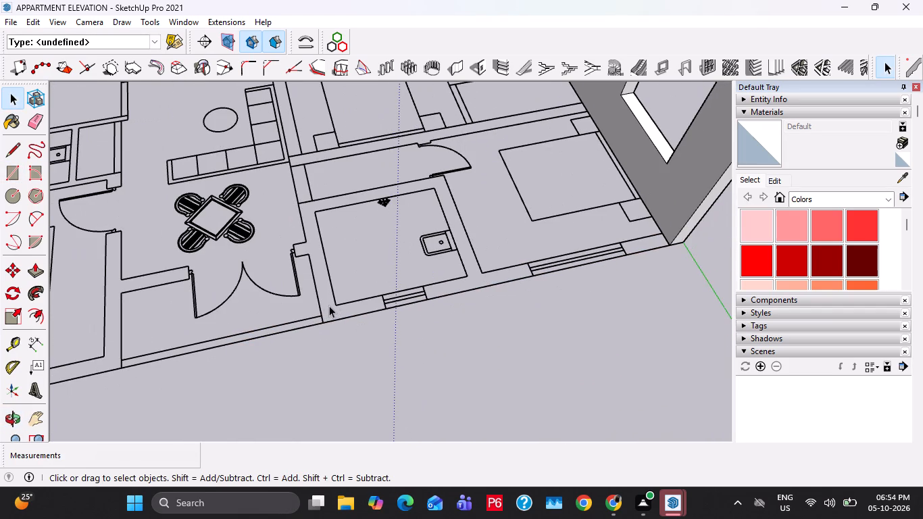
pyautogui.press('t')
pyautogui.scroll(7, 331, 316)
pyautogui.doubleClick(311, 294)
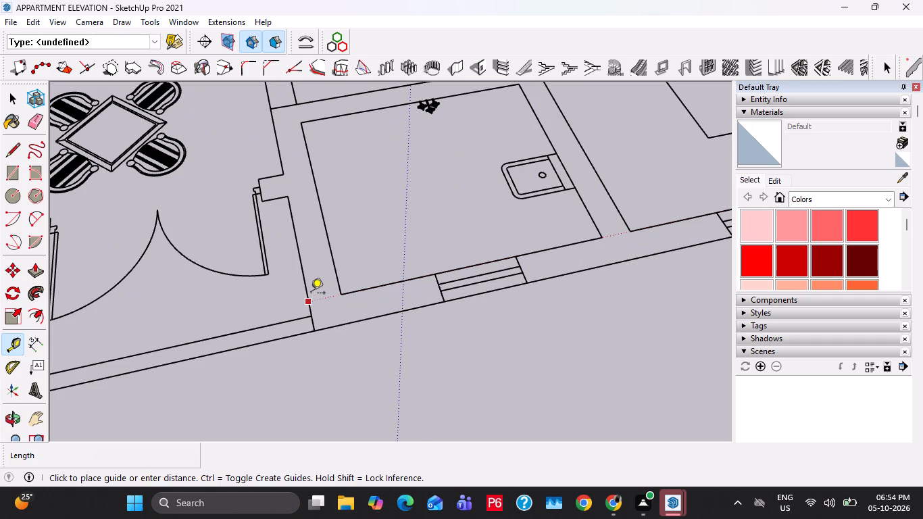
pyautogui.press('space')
# Draw a 9" wide rectangle over the far-end wall strip, from the balcony corner past the toilet and bedroom to the side wall.
pyautogui.press('r')
pyautogui.click(312, 332)
pyautogui.scroll(-4, 332, 307)
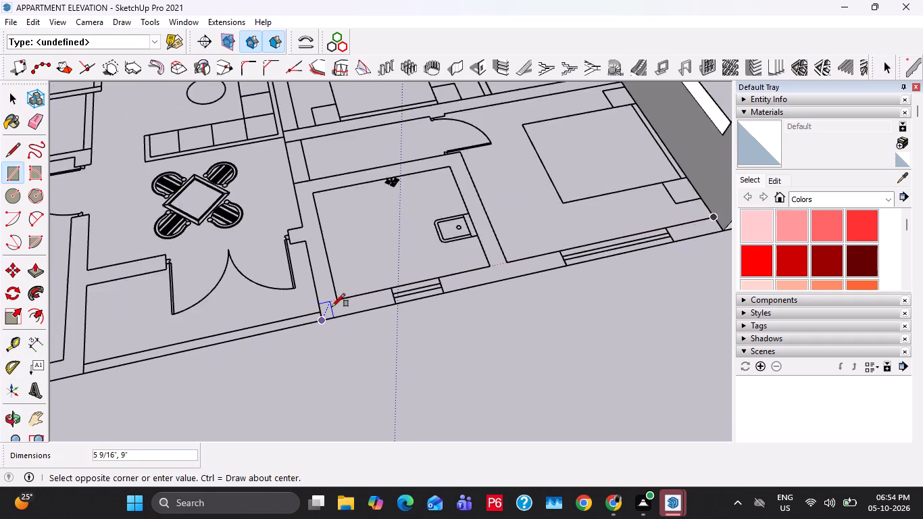
pyautogui.scroll(-5, 332, 307)
pyautogui.keyDown('shift'); pyautogui.moveTo(406, 299); pyautogui.dragTo(308, 351, button='middle'); pyautogui.keyUp('shift')
pyautogui.scroll(3, 455, 321)
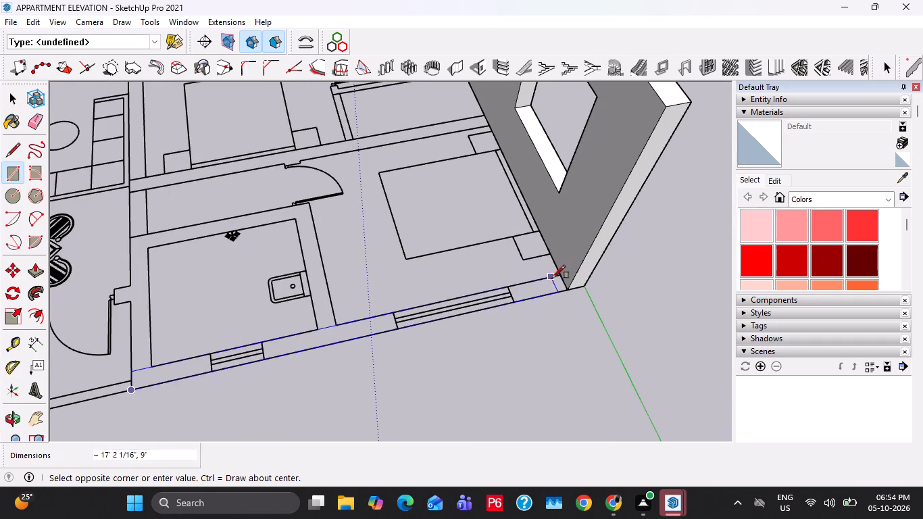
pyautogui.click(557, 278)
pyautogui.press('space')
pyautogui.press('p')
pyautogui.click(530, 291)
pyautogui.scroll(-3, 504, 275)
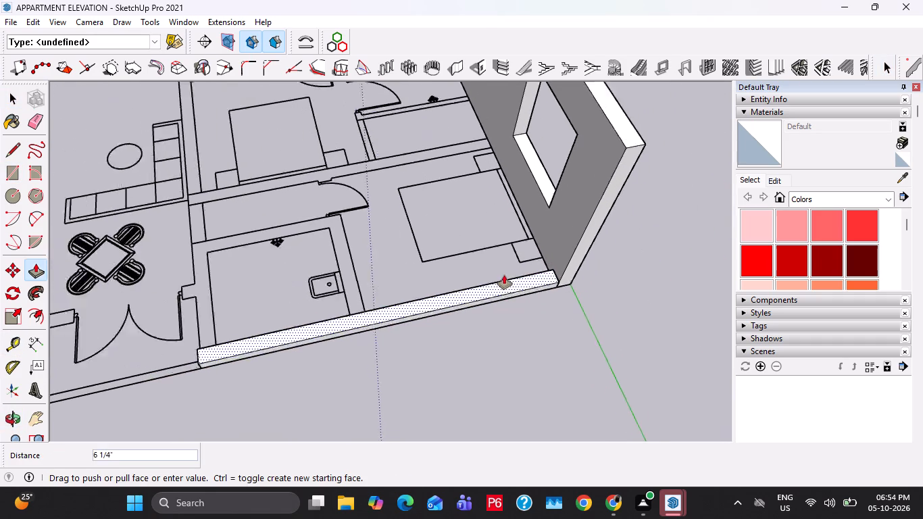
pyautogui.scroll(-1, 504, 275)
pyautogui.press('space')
# Place guides along both jambs of the bedroom window in the far-end wall strip.
pyautogui.scroll(20, 489, 281)
pyautogui.scroll(1, 489, 281)
pyautogui.press('t')
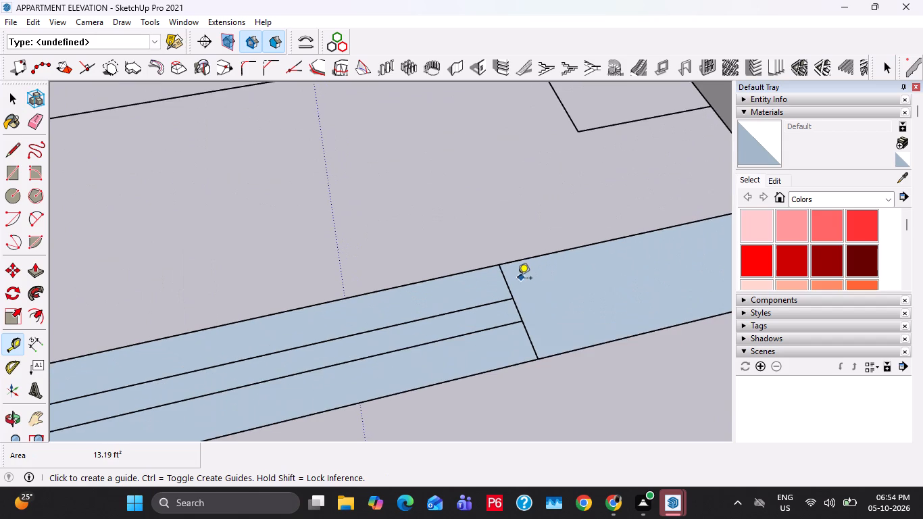
pyautogui.doubleClick(509, 281)
pyautogui.scroll(-6, 509, 281)
pyautogui.keyDown('shift'); pyautogui.moveTo(281, 337); pyautogui.dragTo(461, 307, button='middle'); pyautogui.keyUp('shift')
pyautogui.scroll(3, 203, 354)
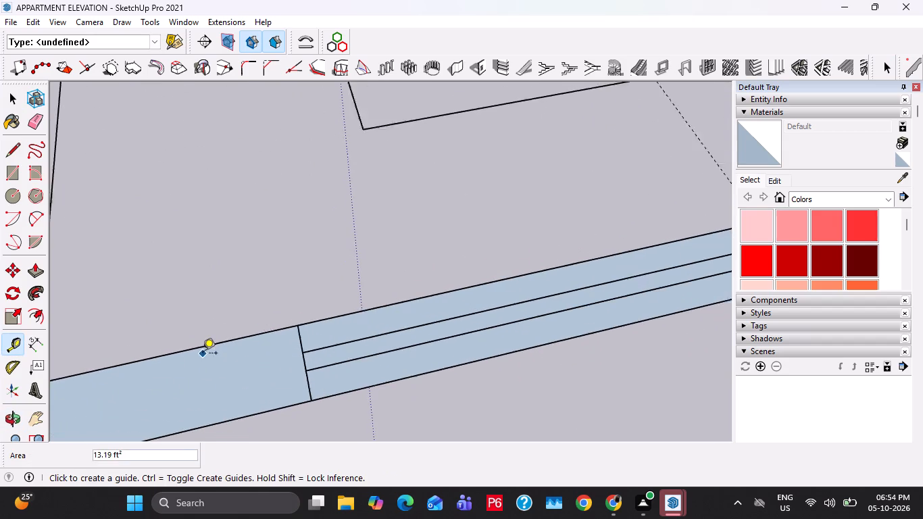
pyautogui.doubleClick(308, 335)
# Place guides along both jambs of the toilet window in the far-end wall strip.
pyautogui.scroll(-11, 334, 294)
pyautogui.keyDown('shift'); pyautogui.moveTo(214, 356); pyautogui.dragTo(489, 321, button='middle'); pyautogui.keyUp('shift')
pyautogui.scroll(11, 339, 341)
pyautogui.doubleClick(398, 302)
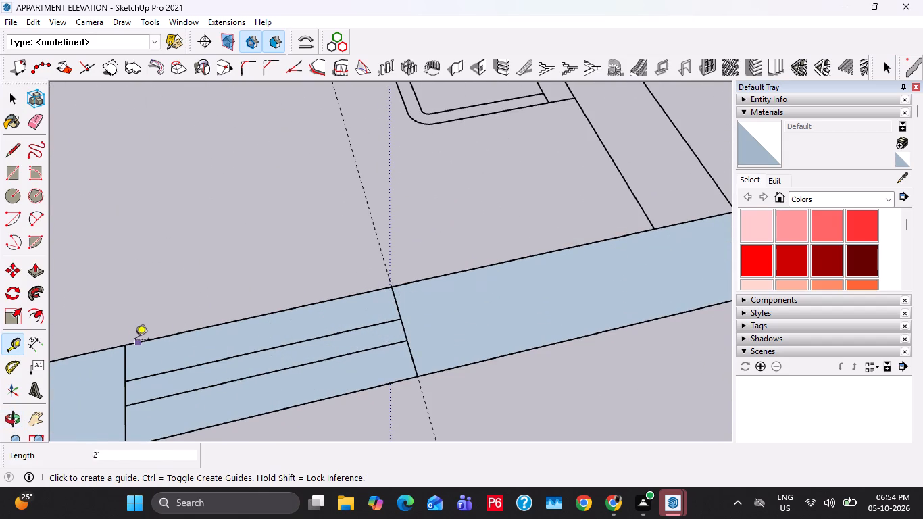
pyautogui.doubleClick(128, 361)
pyautogui.press('space')
# Extrude the far-end wall strip up 10' to form the wall.
pyautogui.click(444, 326)
pyautogui.scroll(-7, 444, 326)
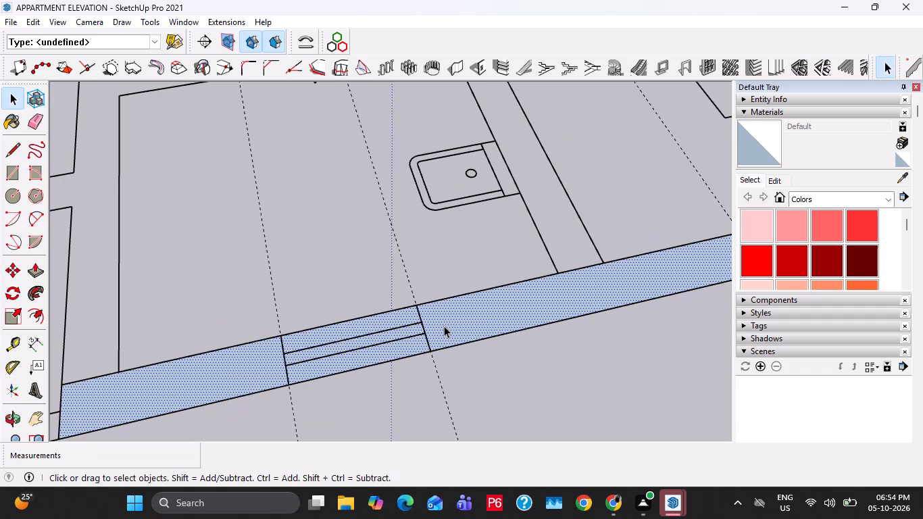
pyautogui.press('p')
pyautogui.click(444, 326)
pyautogui.write("10'")
pyautogui.press('Return')
pyautogui.press('space')
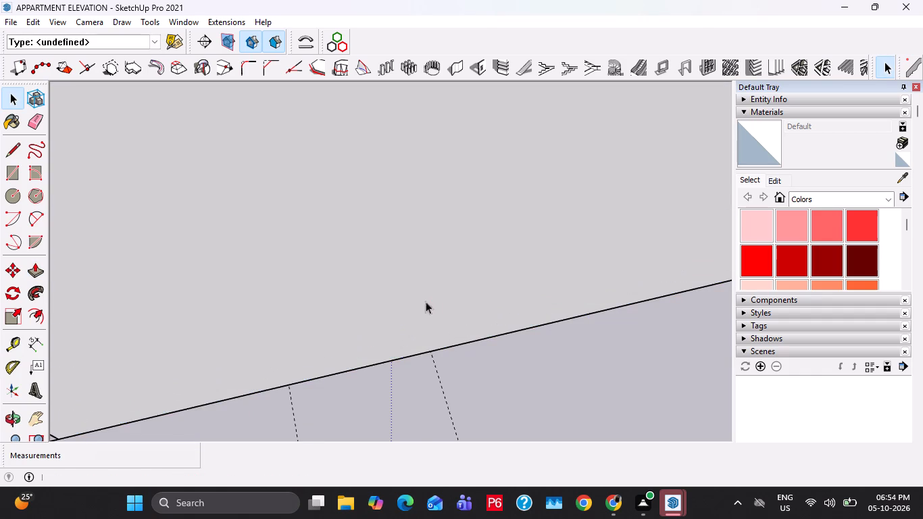
# Place horizontal guides on the far-end wall's outer face, one 3' above its bottom edge and another 5' above that.
pyautogui.scroll(-16, 308, 336)
pyautogui.scroll(3, 521, 310)
pyautogui.moveTo(521, 310); pyautogui.dragTo(506, 285, button='middle')
pyautogui.press('y')
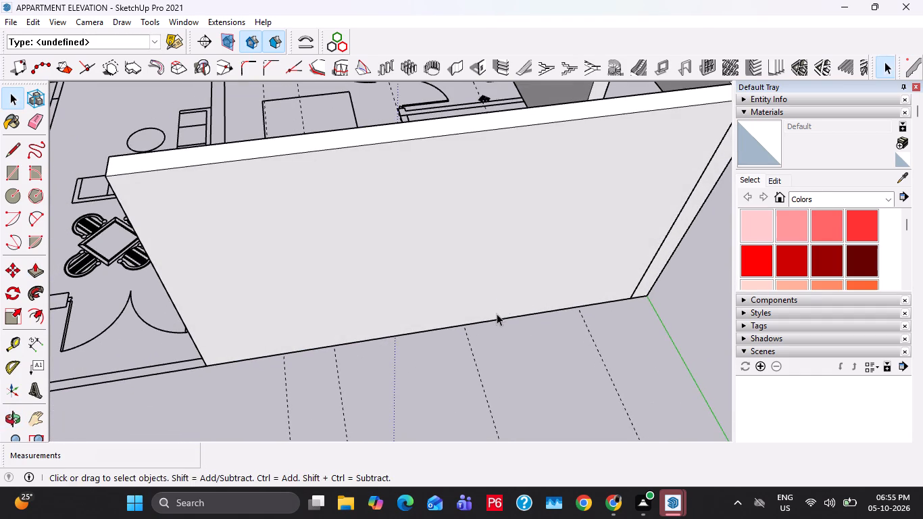
pyautogui.press('t')
pyautogui.click(499, 316)
pyautogui.write("3'")
pyautogui.press('Return')
pyautogui.click(496, 281)
pyautogui.write("5'")
pyautogui.press('Return')
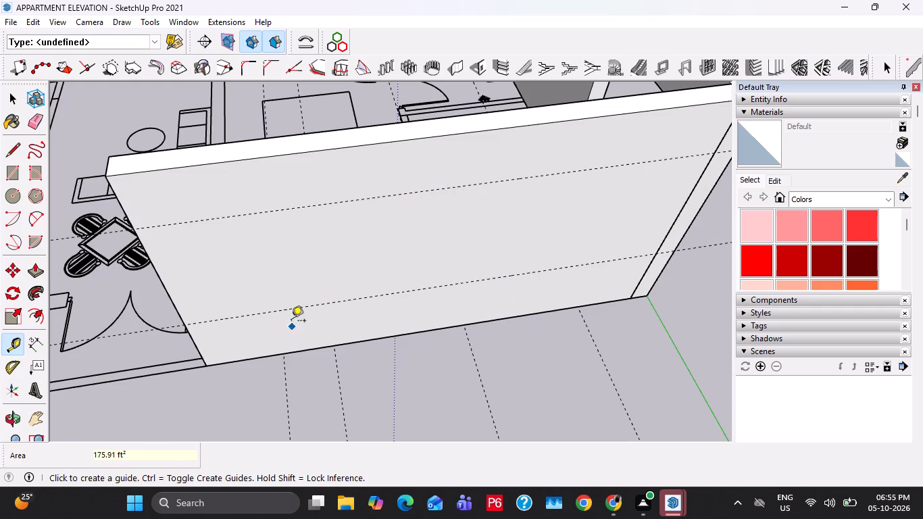
# Place vertical guides on the far-end wall's outer face, in line with both jambs of the toilet and bedroom windows.
pyautogui.click(172, 293)
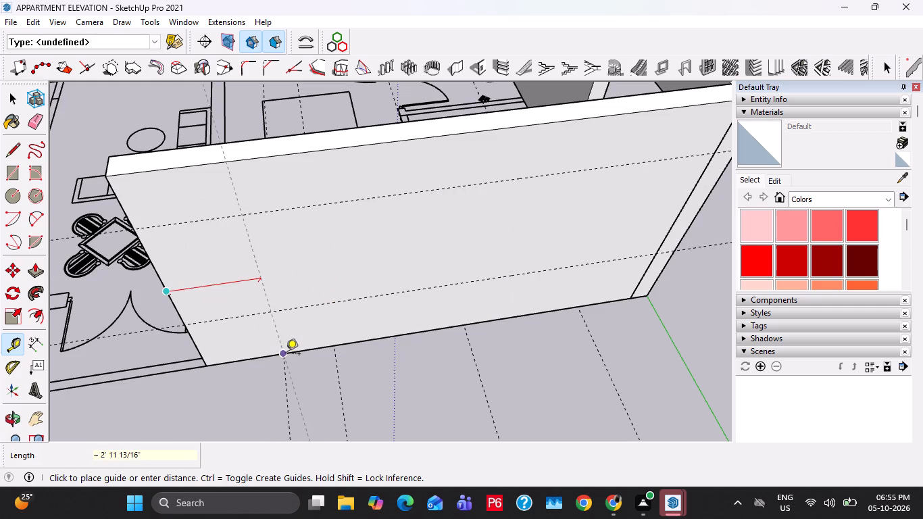
pyautogui.click(286, 355)
pyautogui.click(270, 305)
pyautogui.click(336, 349)
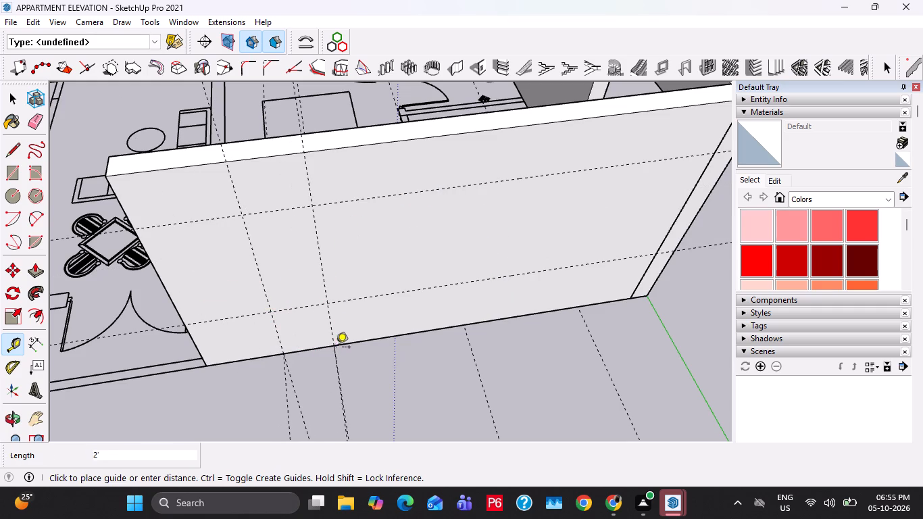
pyautogui.click(327, 286)
pyautogui.click(462, 326)
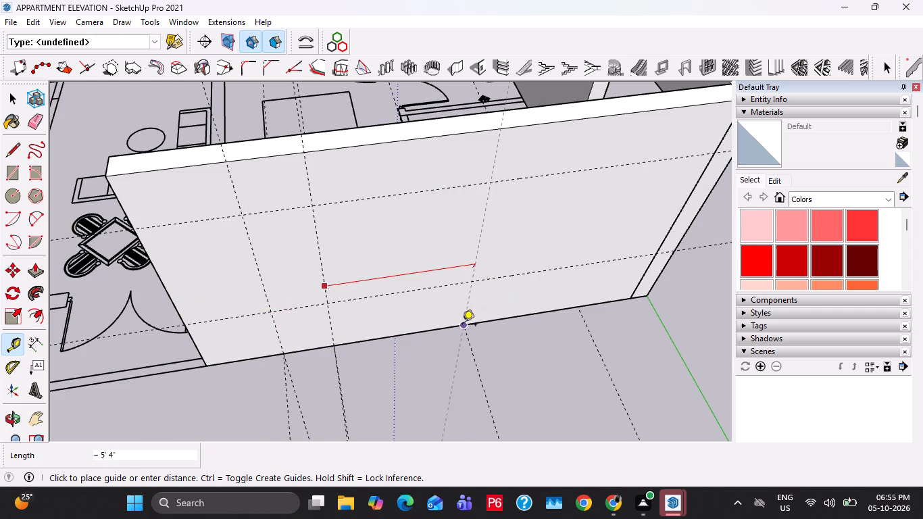
pyautogui.click(478, 263)
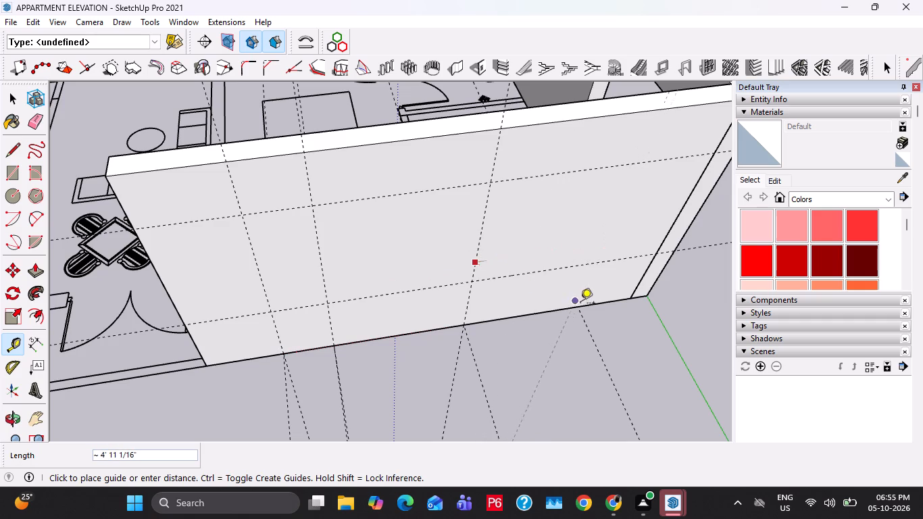
pyautogui.click(582, 307)
# Place a horizontal guide on the wall face 2' below the upper horizontal guide.
pyautogui.click(547, 177)
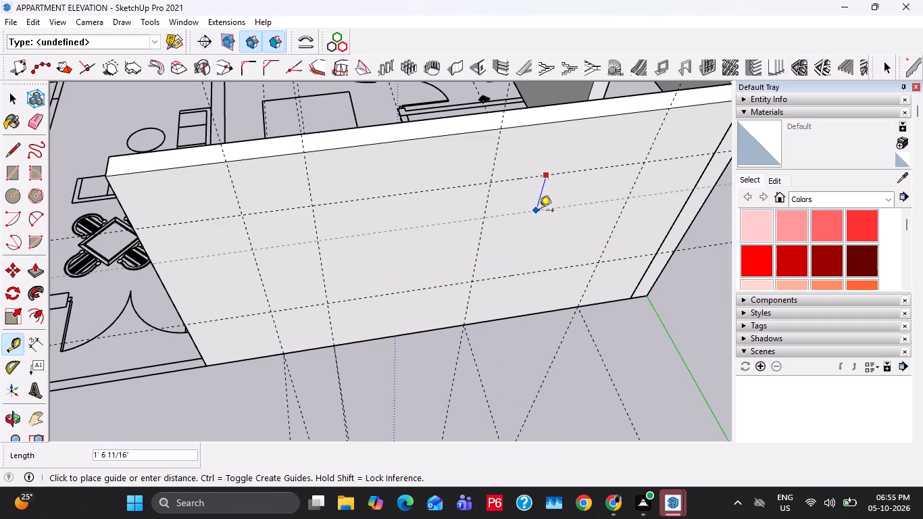
pyautogui.write("2'")
pyautogui.press('Return')
pyautogui.press('space')
# Draw the toilet window rectangle between its guides, 2' high, and push it 9" through the wall to cut the opening.
pyautogui.press('r')
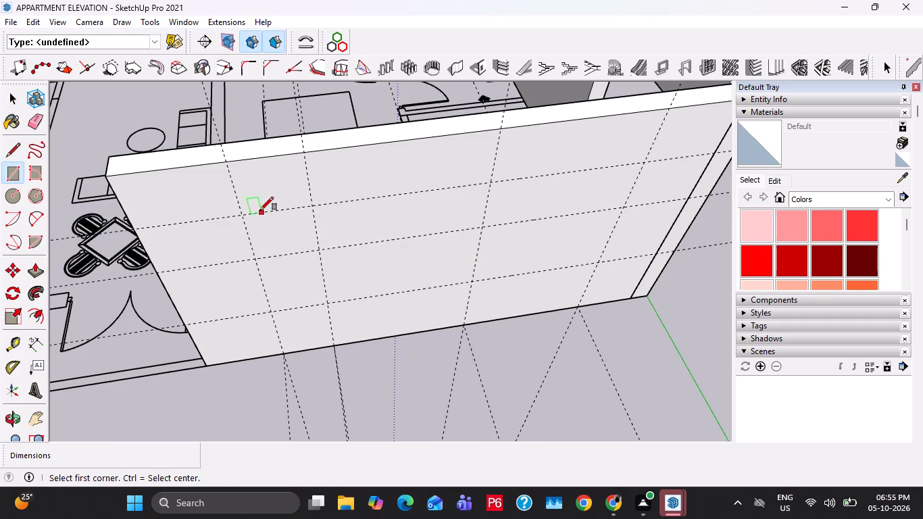
pyautogui.click(245, 212)
pyautogui.click(316, 248)
pyautogui.press('space')
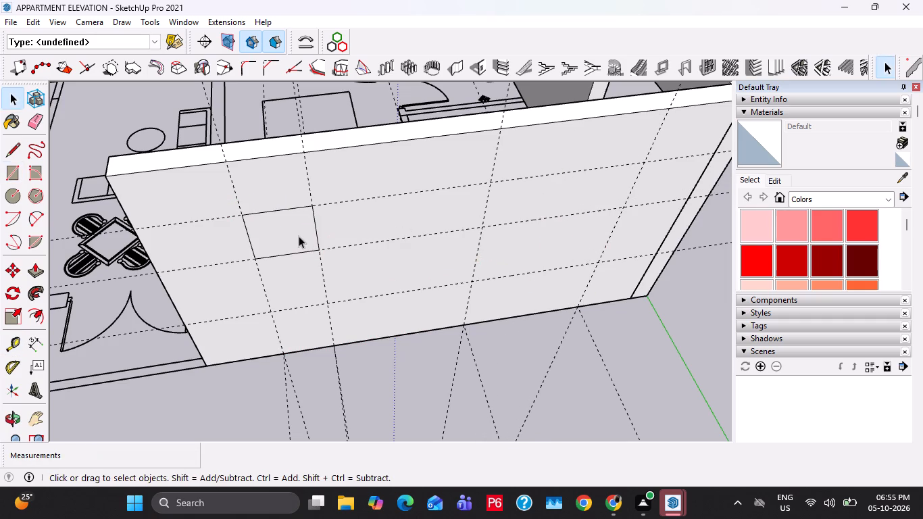
pyautogui.press('p')
pyautogui.doubleClick(299, 236)
pyautogui.hotkey('ctrl', 'z')
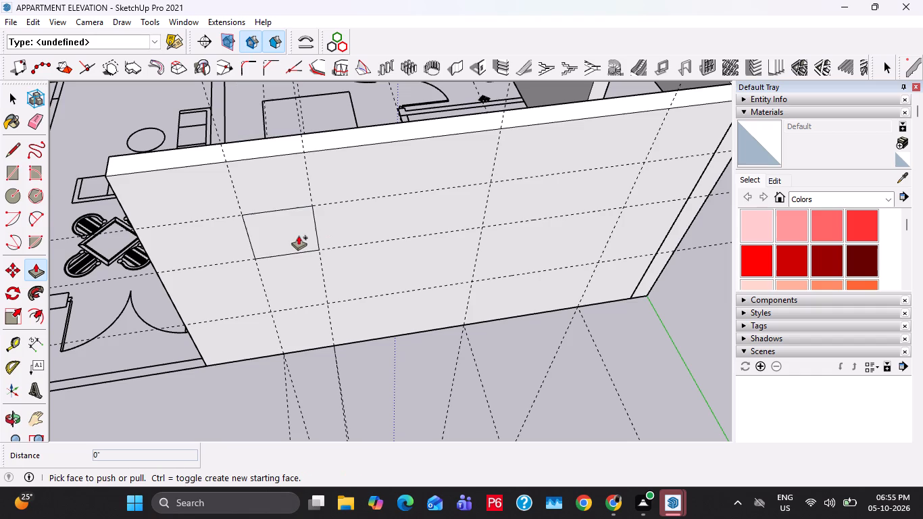
pyautogui.click(299, 236)
pyautogui.click(323, 134)
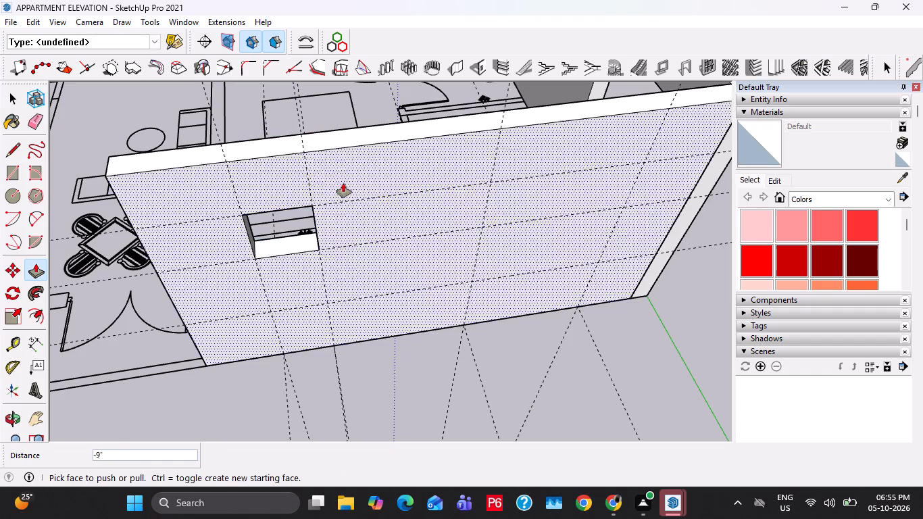
pyautogui.press('space')
# Draw the bedroom window rectangle between its guides, 5' high, and push it through the wall to cut the opening.
pyautogui.moveTo(595, 227); pyautogui.dragTo(569, 222, button='middle')
pyautogui.press('r')
pyautogui.click(497, 186)
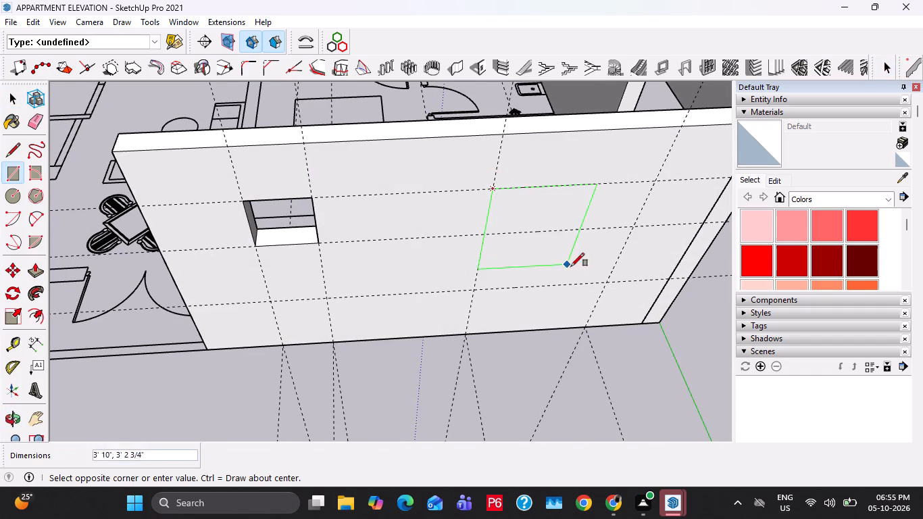
pyautogui.click(607, 280)
pyautogui.press('space')
pyautogui.click(574, 255)
pyautogui.press('p')
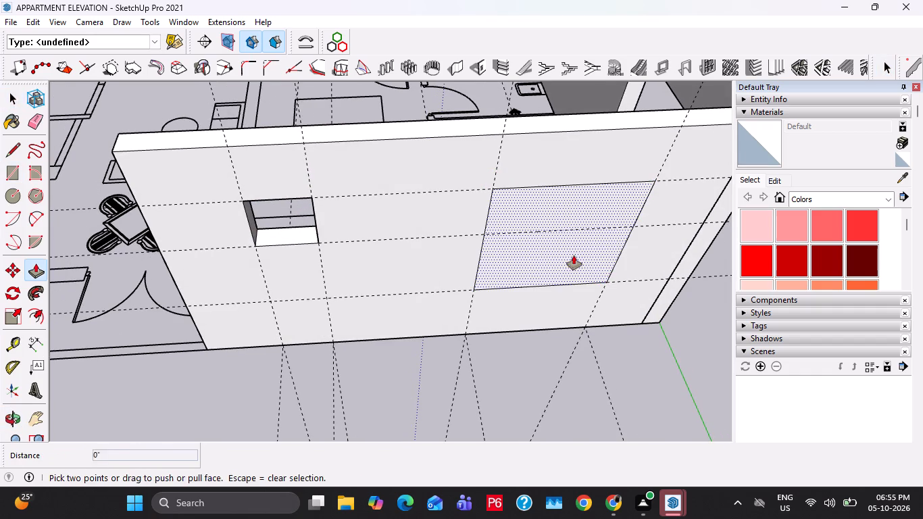
pyautogui.click(574, 255)
pyautogui.click(562, 113)
pyautogui.press('space')
pyautogui.press('Escape')
pyautogui.press('space')
# Make the far-end wall with its two window openings a group.
pyautogui.tripleClick(414, 259)
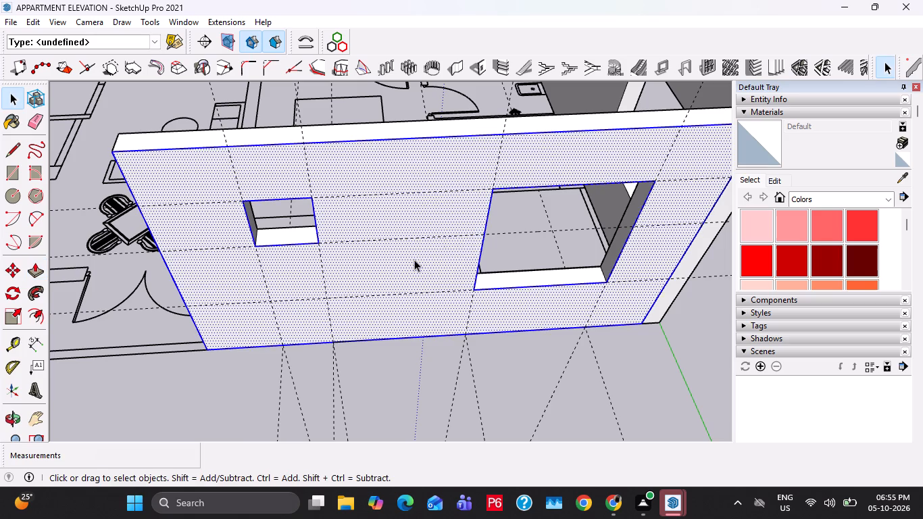
pyautogui.rightClick(414, 259)
pyautogui.click(486, 142)
pyautogui.scroll(-5, 545, 316)
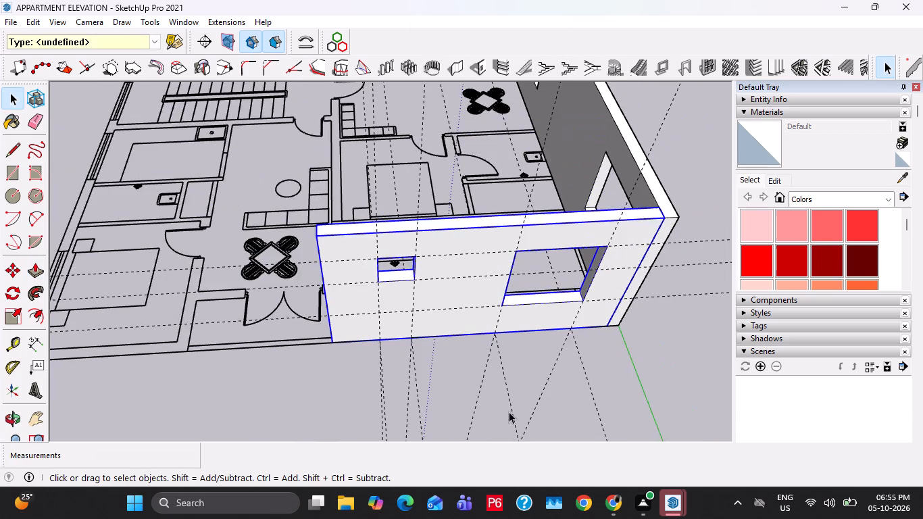
pyautogui.click(509, 412)
# Trace the bedroom's end-wall strip across the double-door entry with a rectangle and extrude it up 10' to match the grouped wall.
pyautogui.scroll(-3, 475, 393)
pyautogui.keyDown('shift'); pyautogui.moveTo(251, 376); pyautogui.dragTo(346, 355, button='middle'); pyautogui.keyUp('shift')
pyautogui.scroll(9, 314, 359)
pyautogui.press('r')
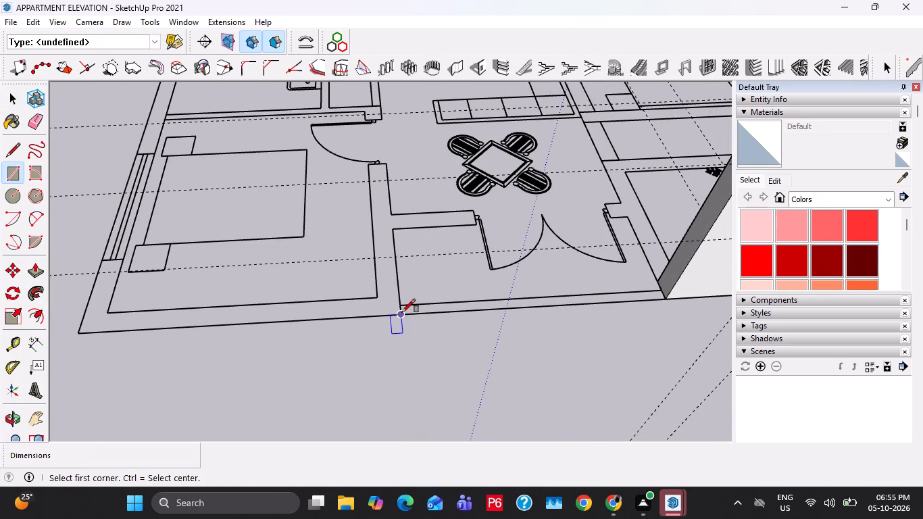
pyautogui.click(402, 312)
pyautogui.click(108, 310)
pyautogui.press('space')
pyautogui.press('p')
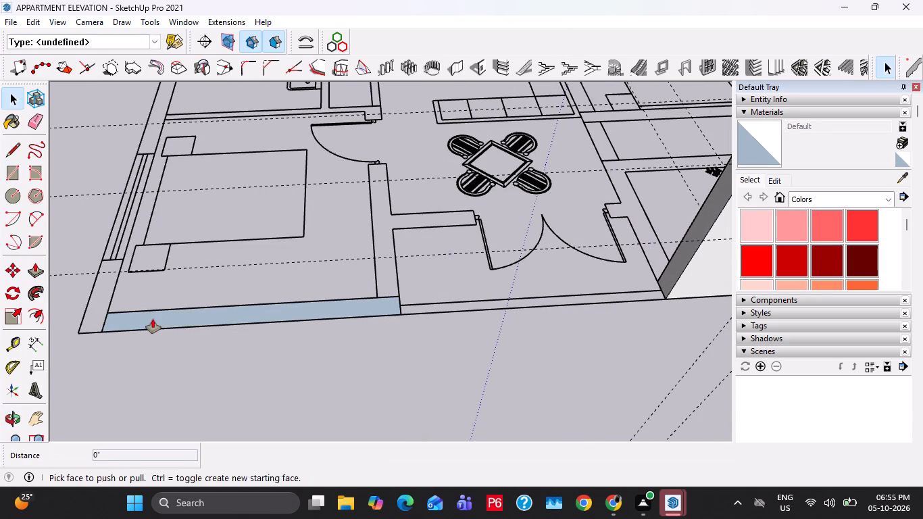
pyautogui.click(153, 319)
pyautogui.scroll(-10, 147, 314)
pyautogui.click(380, 221)
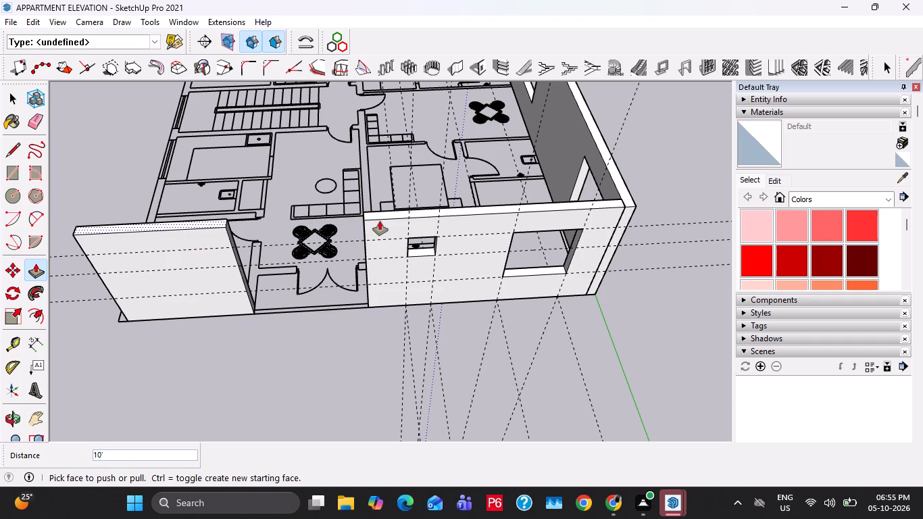
pyautogui.press('space')
# Make the newly raised bedroom end wall a group.
pyautogui.tripleClick(216, 244)
pyautogui.rightClick(216, 244)
pyautogui.click(272, 362)
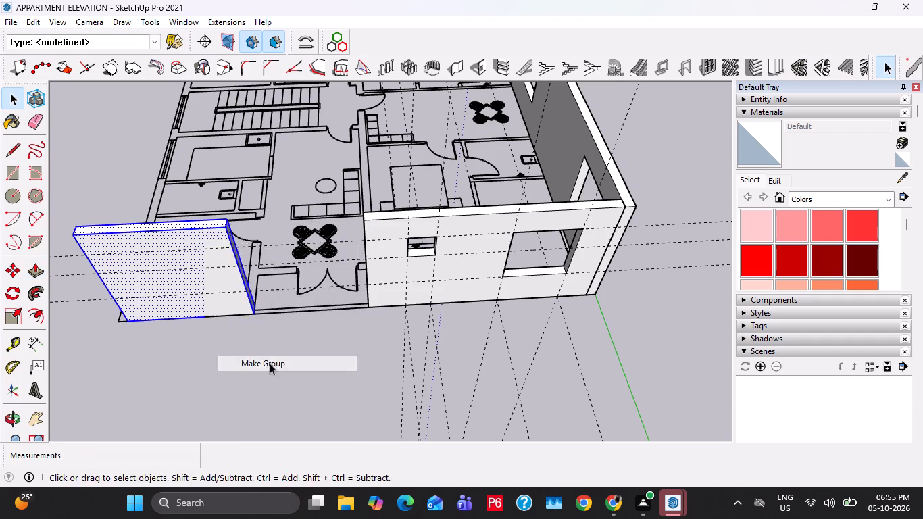
# Draw a 54' 9" by 9" rectangle over the long side-wall strip, from the new bedroom wall's corner to the plan's opposite corner.
pyautogui.keyDown('shift'); pyautogui.moveTo(144, 351); pyautogui.dragTo(460, 345, button='middle'); pyautogui.keyUp('shift')
pyautogui.scroll(6, 414, 339)
pyautogui.middleClick(534, 304)
pyautogui.moveTo(534, 304); pyautogui.dragTo(609, 335, button='middle')
pyautogui.press('r')
pyautogui.scroll(2, 455, 253)
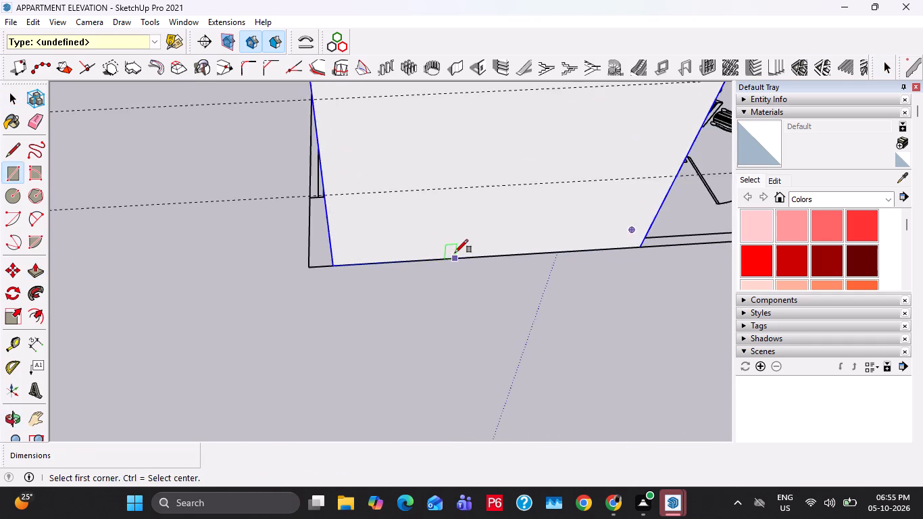
pyautogui.scroll(1, 455, 253)
pyautogui.scroll(-4, 455, 256)
pyautogui.moveTo(372, 290); pyautogui.dragTo(683, 347, button='middle')
pyautogui.scroll(5, 366, 272)
pyautogui.click(404, 282)
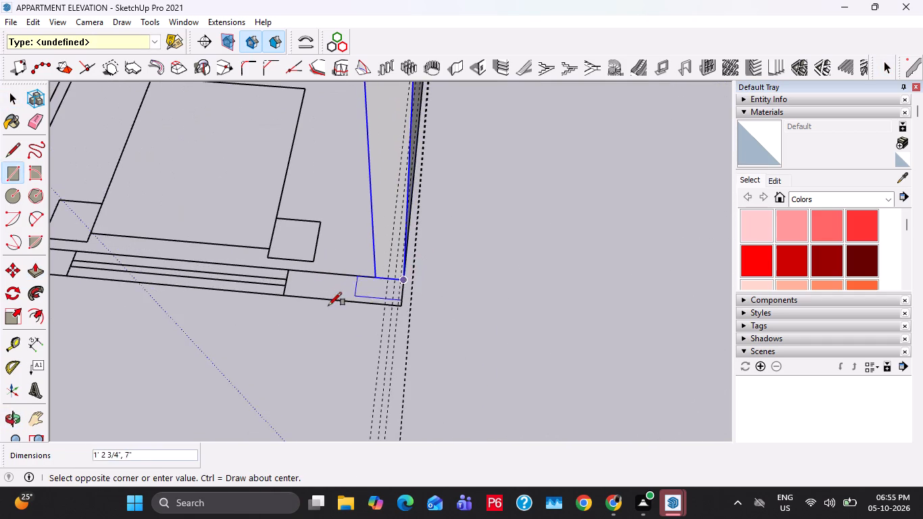
pyautogui.scroll(-18, 280, 323)
pyautogui.keyDown('shift'); pyautogui.moveTo(143, 327); pyautogui.dragTo(684, 406, button='middle'); pyautogui.keyUp('shift')
pyautogui.scroll(5, 573, 363)
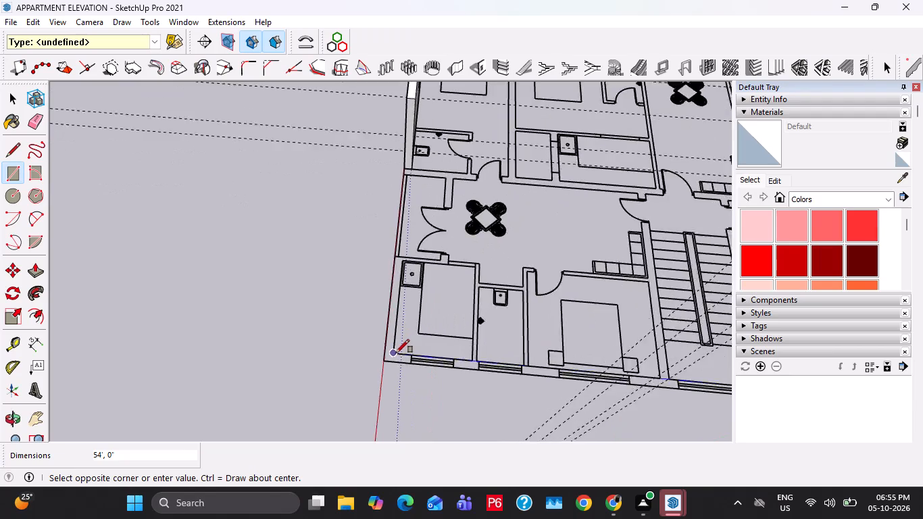
pyautogui.scroll(7, 396, 353)
pyautogui.click(375, 368)
pyautogui.press('space')
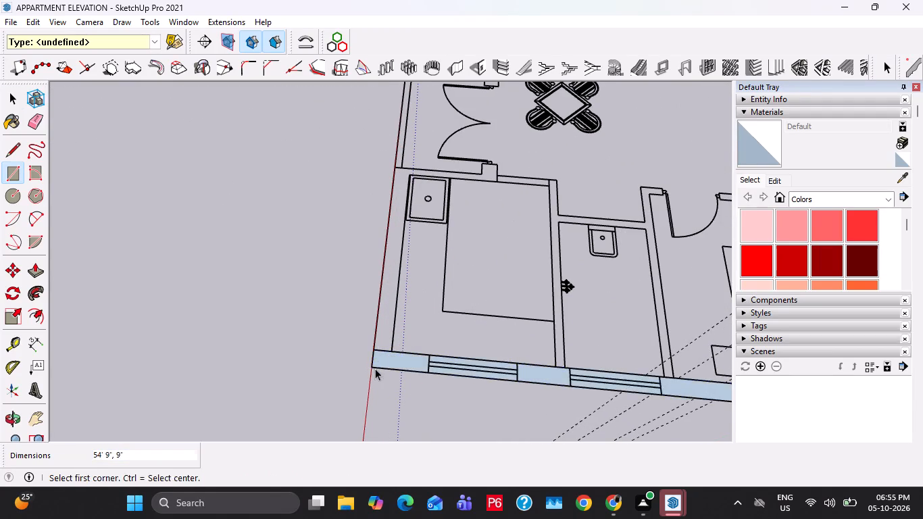
# Place guides along both jambs of the kitchen window at the long wall strip's far corner.
pyautogui.scroll(13, 443, 364)
pyautogui.press('t')
pyautogui.doubleClick(426, 339)
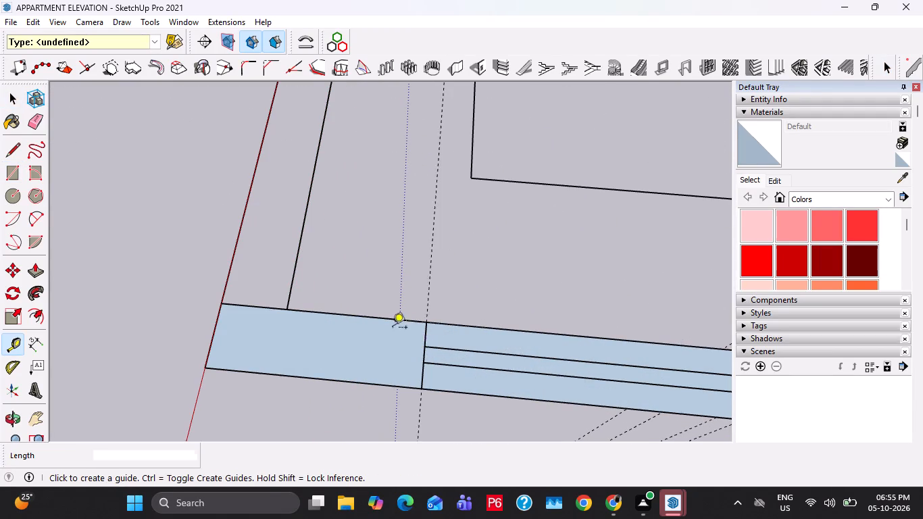
pyautogui.scroll(-6, 383, 324)
pyautogui.keyDown('shift'); pyautogui.moveTo(548, 341); pyautogui.dragTo(470, 327, button='middle'); pyautogui.keyUp('shift')
pyautogui.scroll(7, 472, 326)
pyautogui.doubleClick(547, 336)
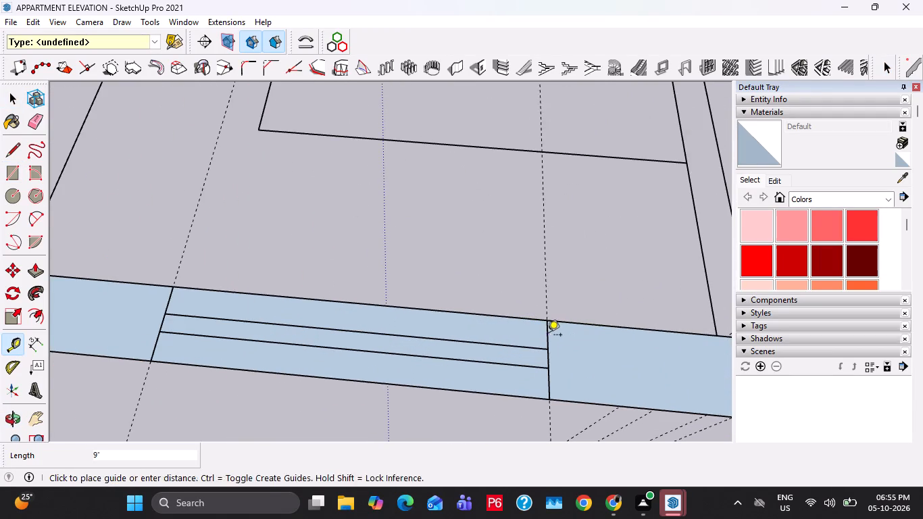
# Place guides along both jambs of the toilet window next to the kitchen in the long wall strip.
pyautogui.scroll(-5, 498, 333)
pyautogui.keyDown('shift'); pyautogui.moveTo(608, 366); pyautogui.dragTo(391, 318, button='middle'); pyautogui.keyUp('shift')
pyautogui.scroll(3, 420, 307)
pyautogui.doubleClick(473, 305)
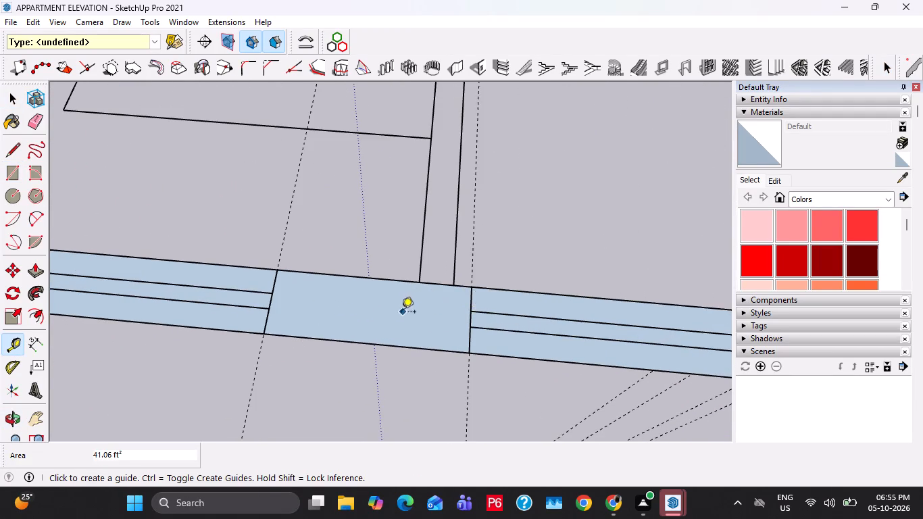
pyautogui.scroll(-5, 401, 313)
pyautogui.keyDown('shift'); pyautogui.moveTo(591, 351); pyautogui.dragTo(349, 336, button='middle'); pyautogui.keyUp('shift')
pyautogui.scroll(7, 380, 324)
pyautogui.doubleClick(445, 301)
# Place guides along both jambs of the bedroom window between the toilet and the staircase in the long wall strip.
pyautogui.scroll(-6, 380, 320)
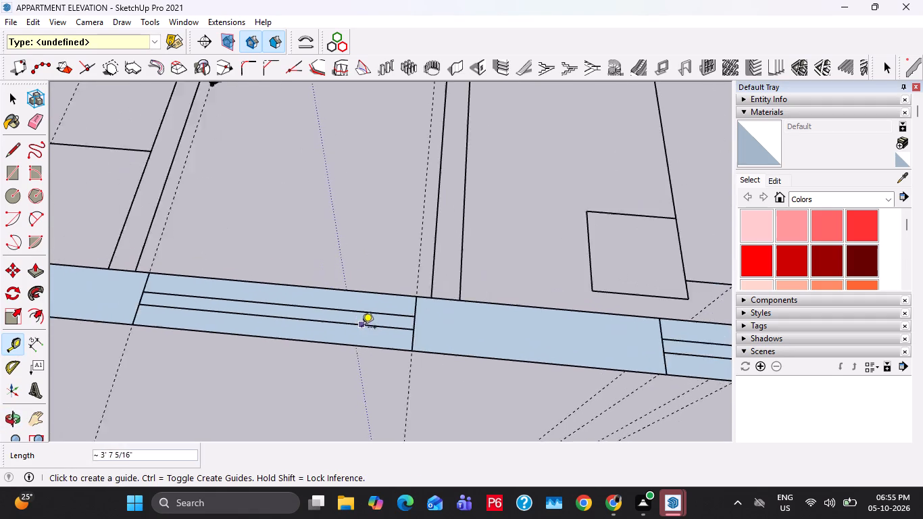
pyautogui.scroll(-3, 361, 328)
pyautogui.keyDown('shift'); pyautogui.moveTo(562, 346); pyautogui.dragTo(397, 351, button='middle'); pyautogui.keyUp('shift')
pyautogui.scroll(8, 412, 341)
pyautogui.doubleClick(401, 330)
pyautogui.scroll(-5, 401, 330)
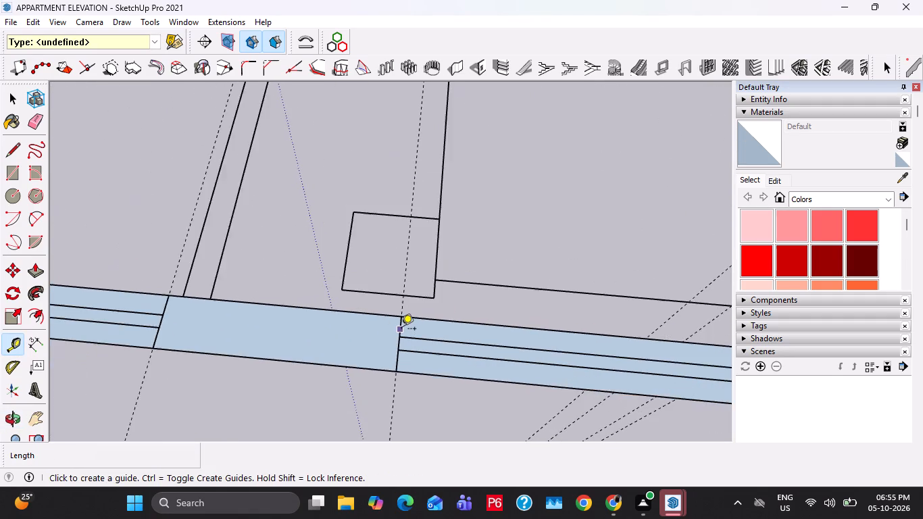
pyautogui.scroll(-5, 401, 330)
pyautogui.keyDown('shift'); pyautogui.moveTo(487, 353); pyautogui.dragTo(345, 368, button='middle'); pyautogui.keyUp('shift')
pyautogui.scroll(6, 514, 372)
pyautogui.doubleClick(554, 368)
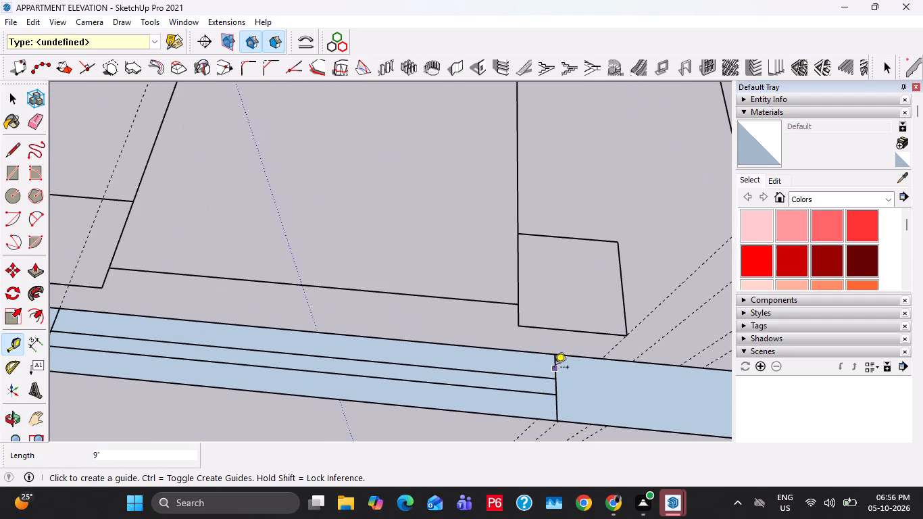
# Place guides along both jambs of the staircase window in the long wall strip.
pyautogui.scroll(-12, 402, 321)
pyautogui.keyDown('shift'); pyautogui.moveTo(549, 376); pyautogui.dragTo(320, 345, button='middle'); pyautogui.keyUp('shift')
pyautogui.scroll(10, 339, 321)
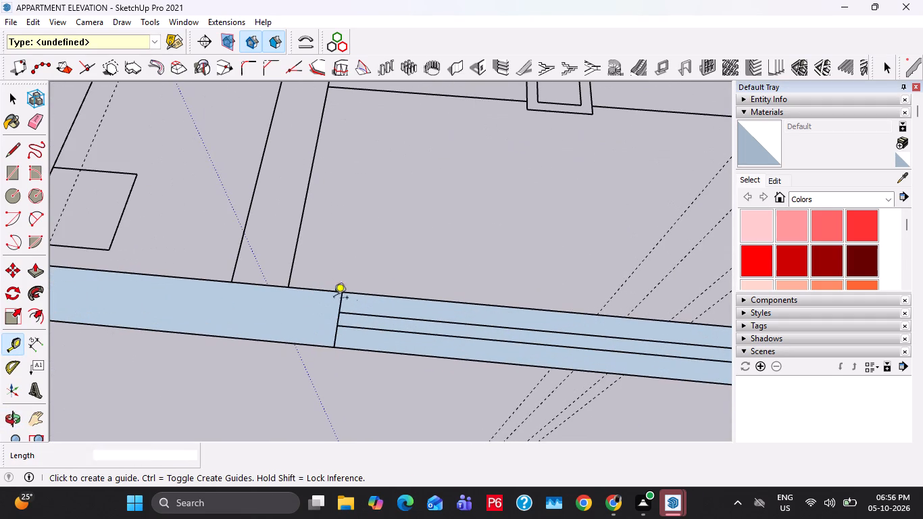
pyautogui.doubleClick(343, 303)
pyautogui.scroll(-4, 341, 303)
pyautogui.keyDown('shift'); pyautogui.moveTo(468, 316); pyautogui.dragTo(270, 312, button='middle'); pyautogui.keyUp('shift')
pyautogui.scroll(5, 476, 325)
pyautogui.doubleClick(455, 328)
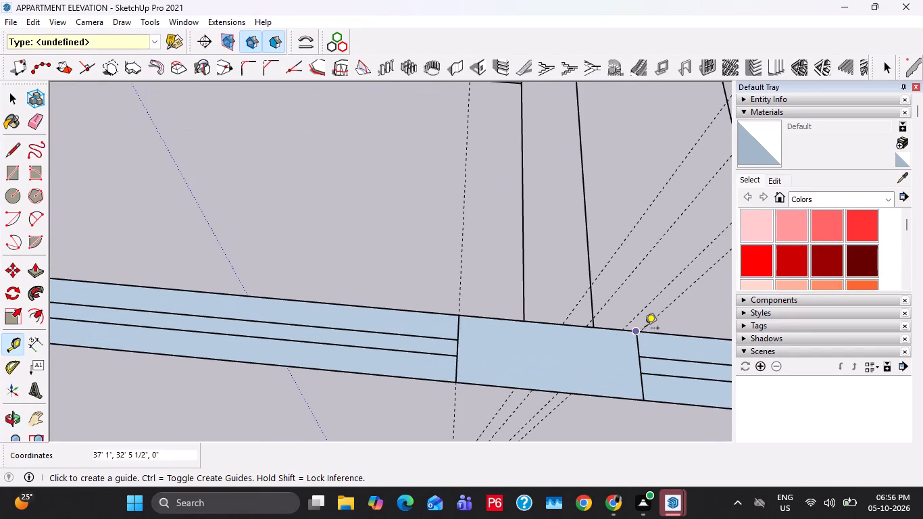
# Place guides along both jambs of the kitchen window on the other side of the staircase.
pyautogui.doubleClick(640, 343)
pyautogui.scroll(-10, 261, 293)
pyautogui.keyDown('shift'); pyautogui.moveTo(485, 295); pyautogui.dragTo(282, 297, button='middle'); pyautogui.keyUp('shift')
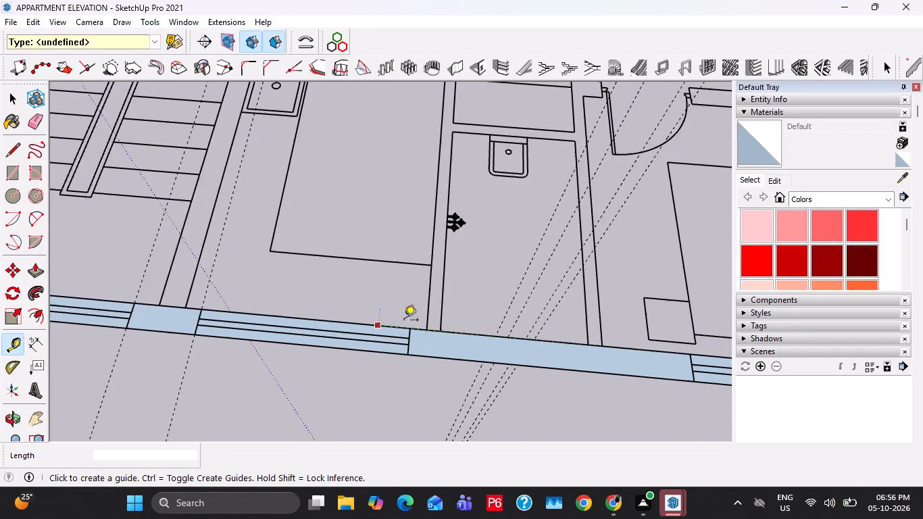
pyautogui.keyDown('shift'); pyautogui.scroll(7, 414, 341); pyautogui.keyUp('shift')
pyautogui.scroll(1, 406, 345)
pyautogui.doubleClick(406, 345)
# Place guides along both jambs of the last bedroom window in the long wall strip, nearest the grouped end wall.
pyautogui.scroll(-14, 358, 318)
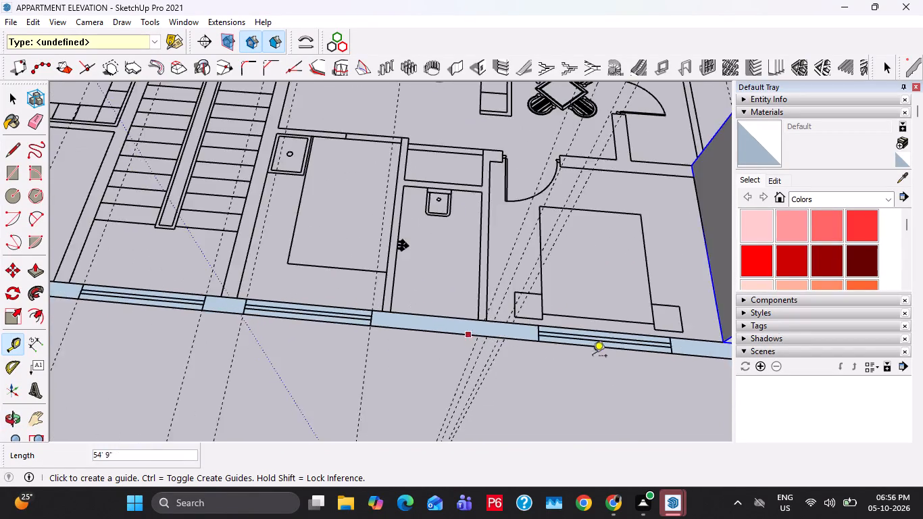
pyautogui.keyDown('shift'); pyautogui.moveTo(593, 357); pyautogui.dragTo(451, 349, button='middle'); pyautogui.keyUp('shift')
pyautogui.scroll(14, 449, 340)
pyautogui.click(392, 298)
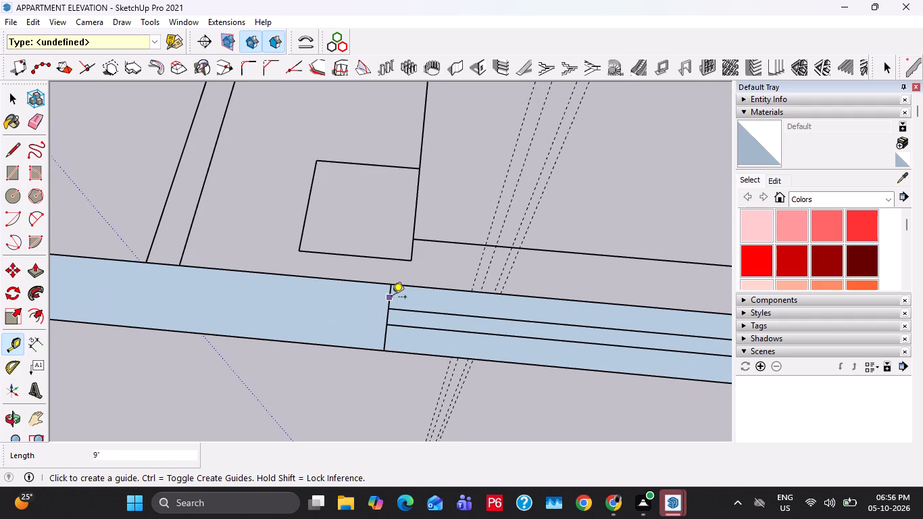
pyautogui.moveTo(391, 298); pyautogui.dragTo(359, 313)
pyautogui.scroll(-6, 303, 319)
pyautogui.keyDown('shift'); pyautogui.moveTo(603, 347); pyautogui.dragTo(399, 352, button='middle'); pyautogui.keyUp('shift')
pyautogui.scroll(4, 471, 347)
pyautogui.doubleClick(470, 339)
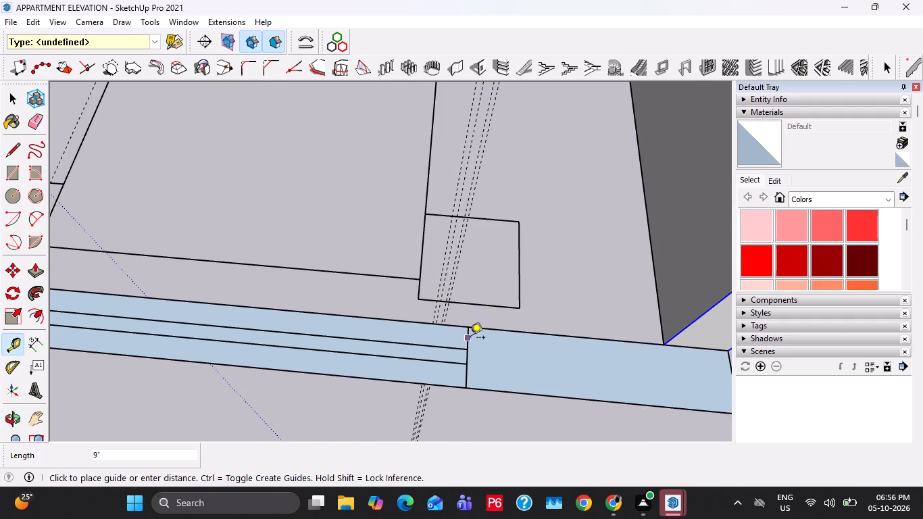
# Push/Pull the long window wall strip up to the top of the adjoining end wall.
pyautogui.press('space')
pyautogui.scroll(-8, 485, 356)
pyautogui.press('p')
pyautogui.click(489, 357)
pyautogui.scroll(-6, 432, 327)
pyautogui.moveTo(607, 222); pyautogui.dragTo(568, 232, button='middle')
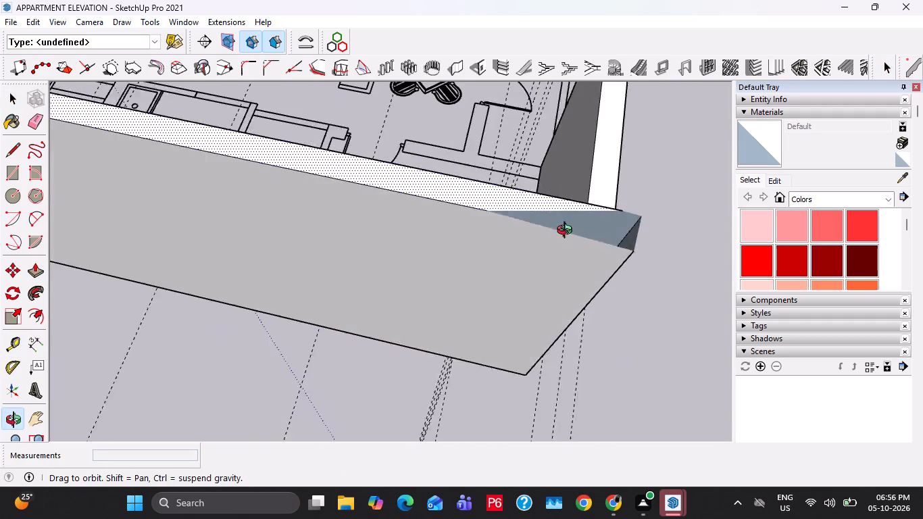
pyautogui.moveTo(568, 232); pyautogui.dragTo(543, 228, button='middle')
pyautogui.moveTo(603, 219); pyautogui.dragTo(495, 193, button='middle')
pyautogui.scroll(-3, 507, 209)
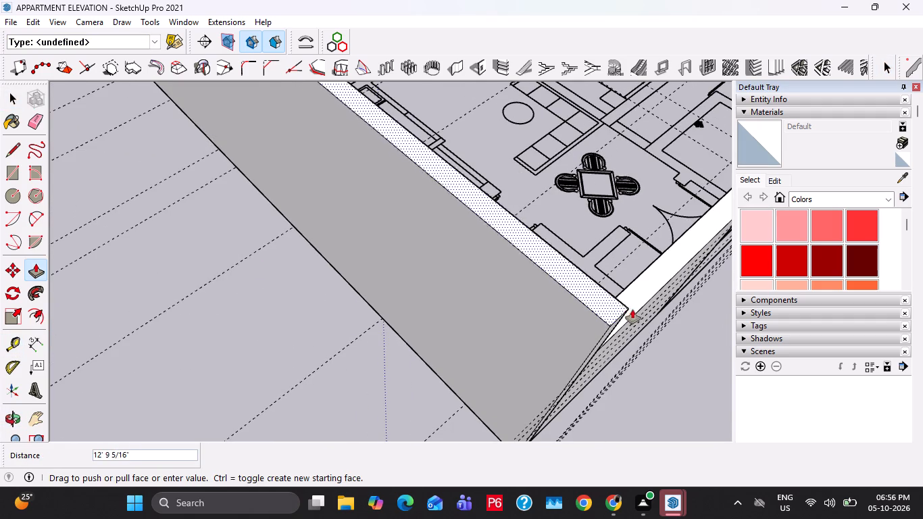
pyautogui.click(647, 301)
pyautogui.press('space')
# Place vertical guides on the raised wall's outer face at both jambs of the bedroom window nearest the end wall.
pyautogui.moveTo(499, 349); pyautogui.dragTo(643, 216, button='middle')
pyautogui.scroll(-3, 521, 281)
pyautogui.moveTo(513, 349); pyautogui.dragTo(528, 326, button='middle')
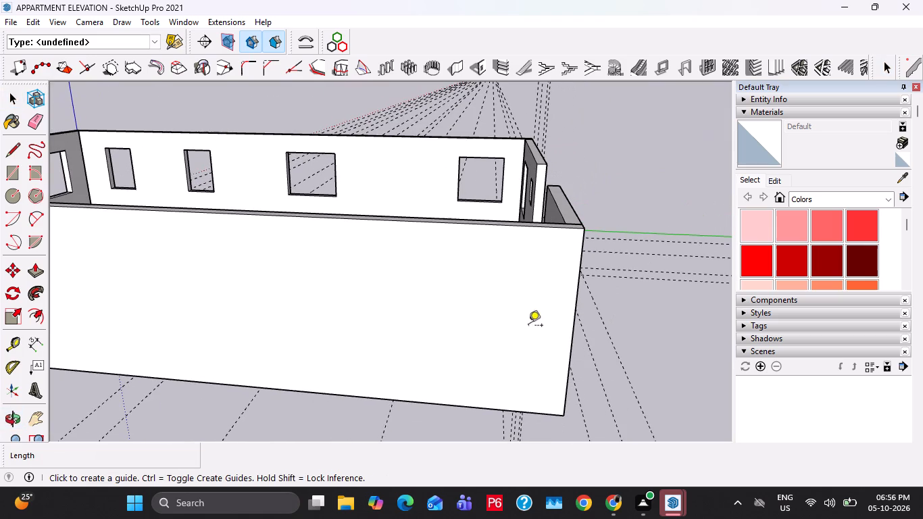
pyautogui.press('t')
pyautogui.click(570, 339)
pyautogui.keyDown('shift'); pyautogui.moveTo(502, 392); pyautogui.dragTo(535, 325, button='middle'); pyautogui.keyUp('shift')
pyautogui.scroll(3, 512, 348)
pyautogui.moveTo(553, 334); pyautogui.dragTo(480, 326, button='middle')
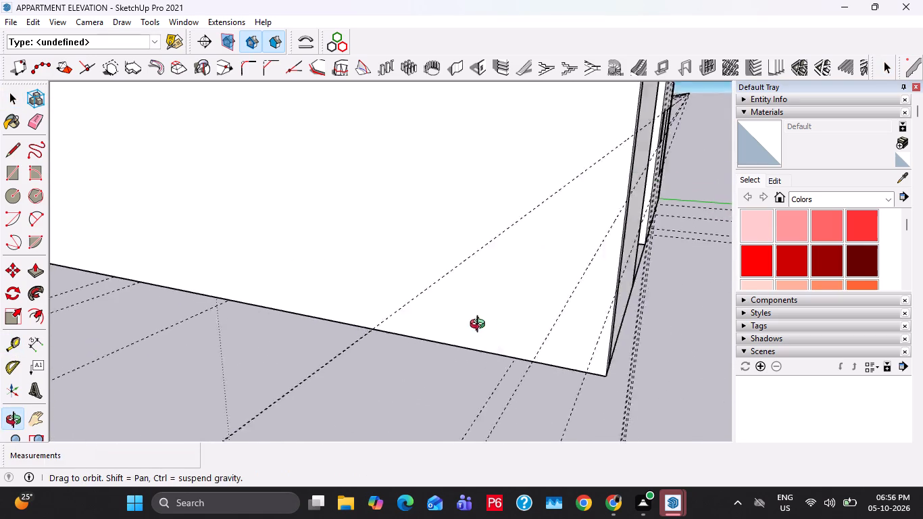
pyautogui.moveTo(480, 326); pyautogui.dragTo(459, 324, button='middle')
pyautogui.click(499, 360)
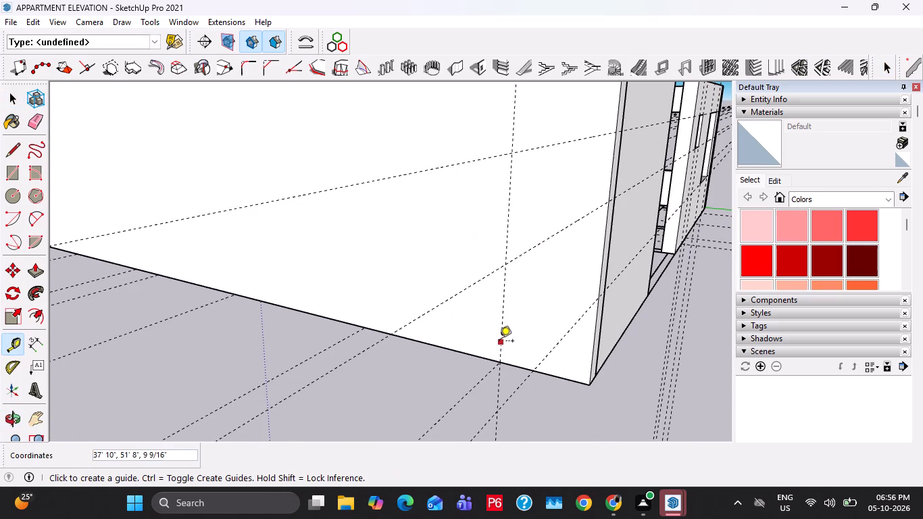
pyautogui.click(499, 342)
pyautogui.click(363, 326)
# Place vertical guides on the outer face at both jambs of the kitchen window and of the staircase window.
pyautogui.click(364, 303)
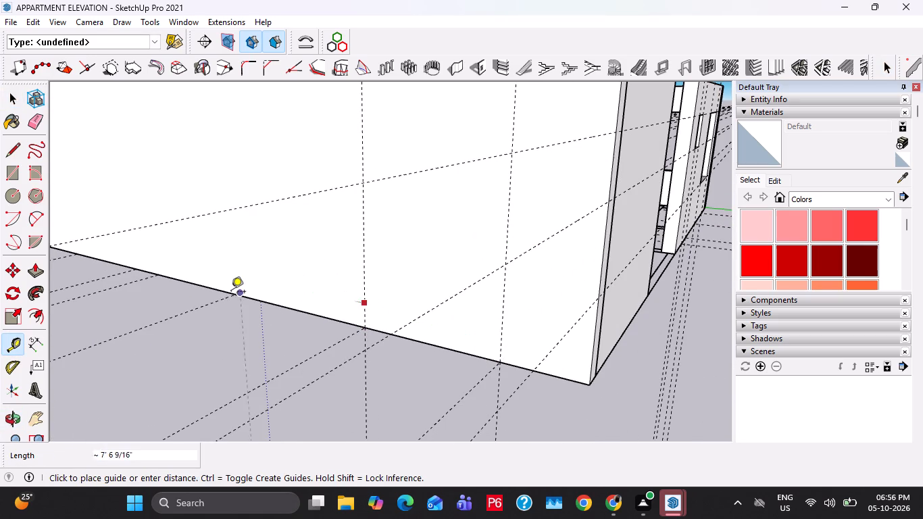
pyautogui.click(230, 293)
pyautogui.moveTo(251, 303); pyautogui.dragTo(509, 365, button='middle')
pyautogui.click(384, 327)
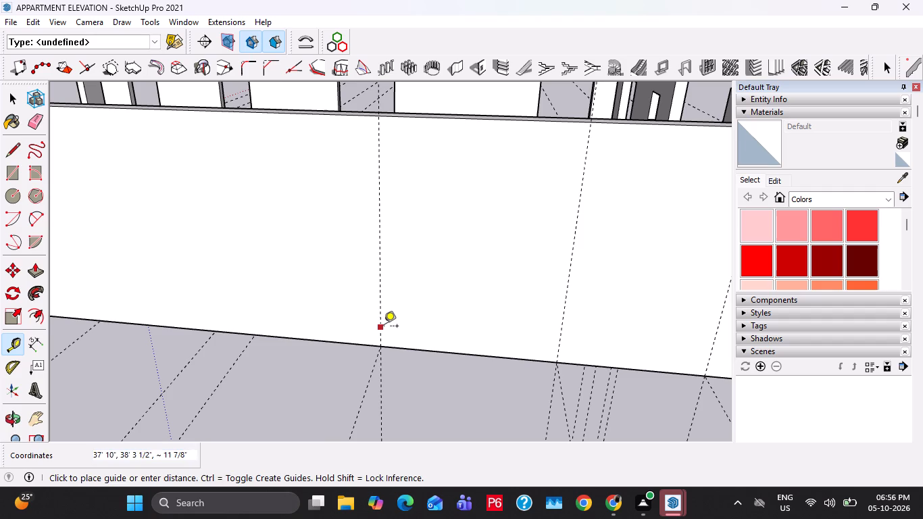
pyautogui.click(259, 337)
pyautogui.click(256, 311)
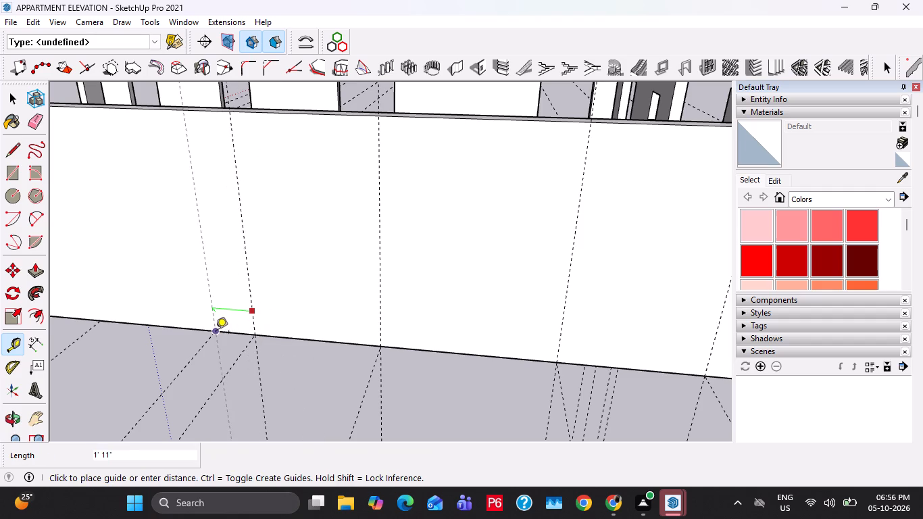
pyautogui.click(216, 333)
pyautogui.keyDown('shift'); pyautogui.moveTo(239, 328); pyautogui.dragTo(552, 373, button='middle'); pyautogui.keyUp('shift')
pyautogui.click(528, 349)
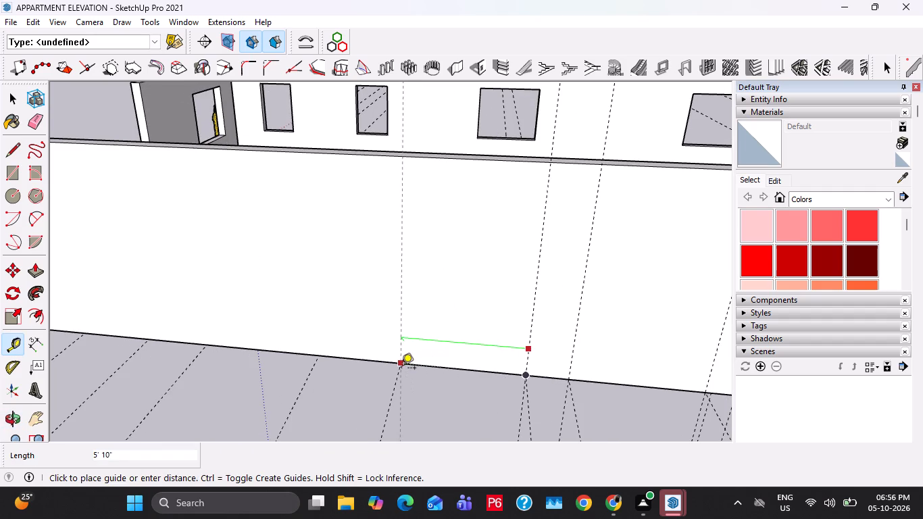
pyautogui.click(401, 369)
# Place vertical guides on the outer face at both jambs of the bedroom window between the toilet and the staircase.
pyautogui.click(403, 349)
pyautogui.click(322, 357)
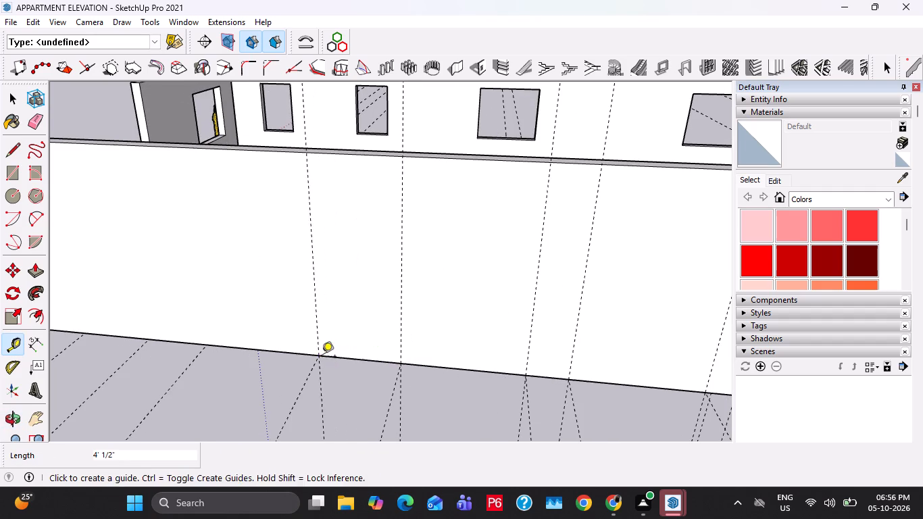
pyautogui.keyDown('shift'); pyautogui.moveTo(331, 353); pyautogui.dragTo(457, 353, button='middle'); pyautogui.keyUp('shift')
pyautogui.click(444, 339)
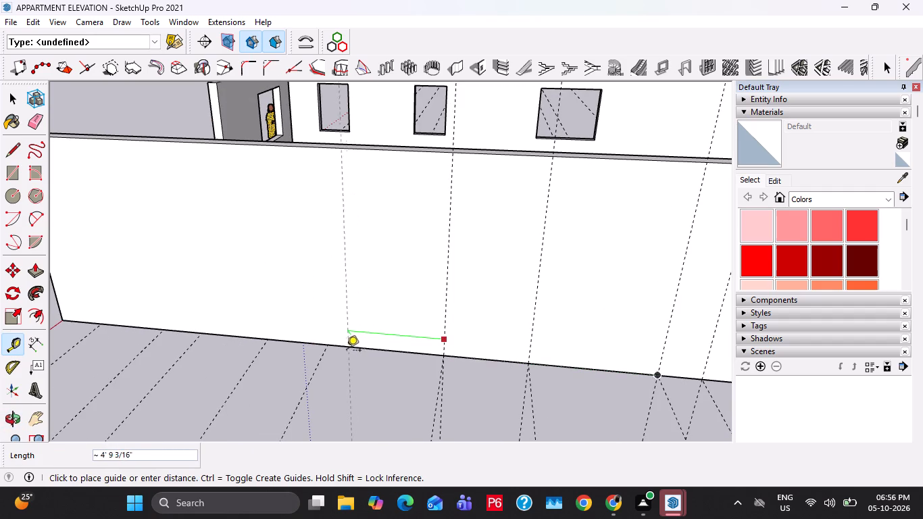
pyautogui.click(334, 349)
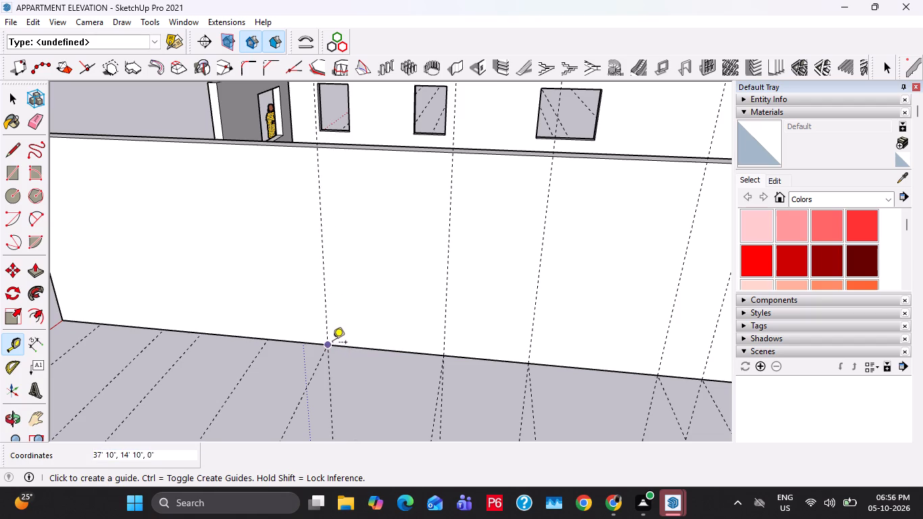
# Place vertical guides on the outer face at both jambs of the remaining two windows toward the wall's far end.
pyautogui.click(323, 315)
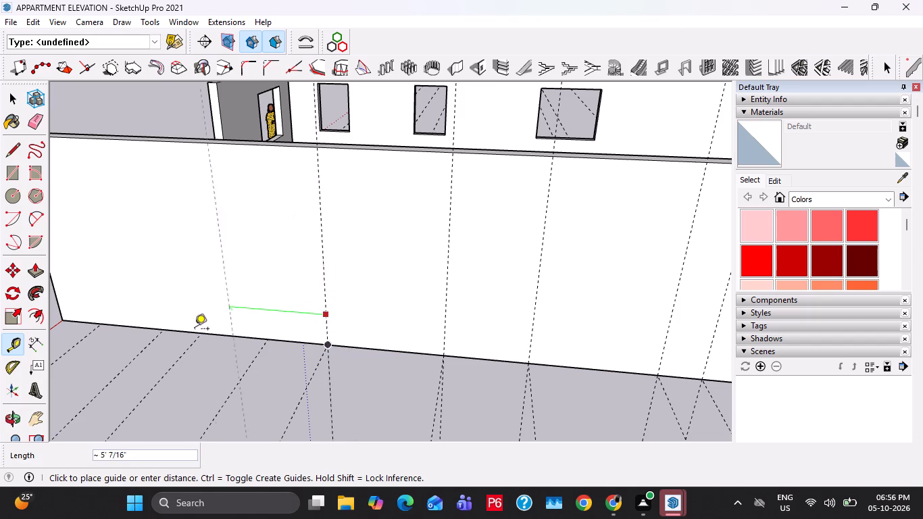
pyautogui.click(270, 342)
pyautogui.moveTo(226, 319); pyautogui.dragTo(333, 298, button='middle')
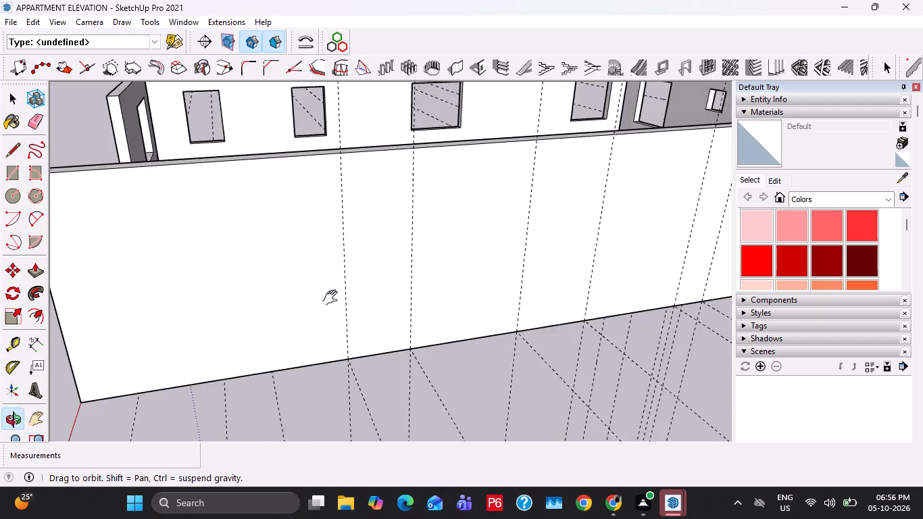
pyautogui.moveTo(333, 298); pyautogui.dragTo(342, 274, button='middle')
pyautogui.click(359, 280)
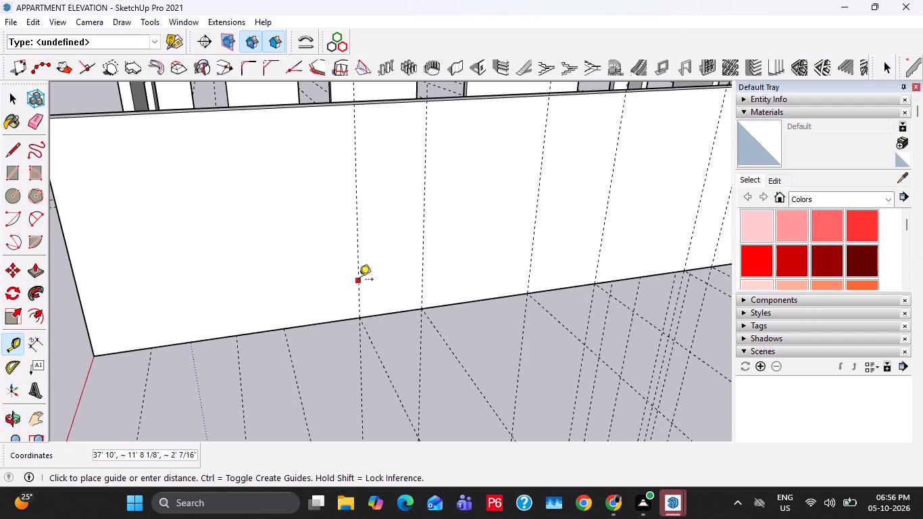
pyautogui.click(282, 334)
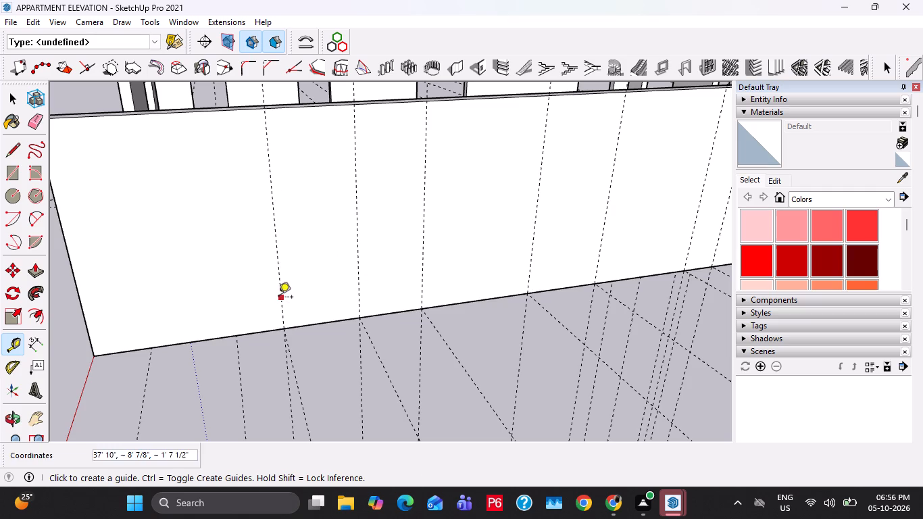
pyautogui.click(278, 297)
pyautogui.click(234, 337)
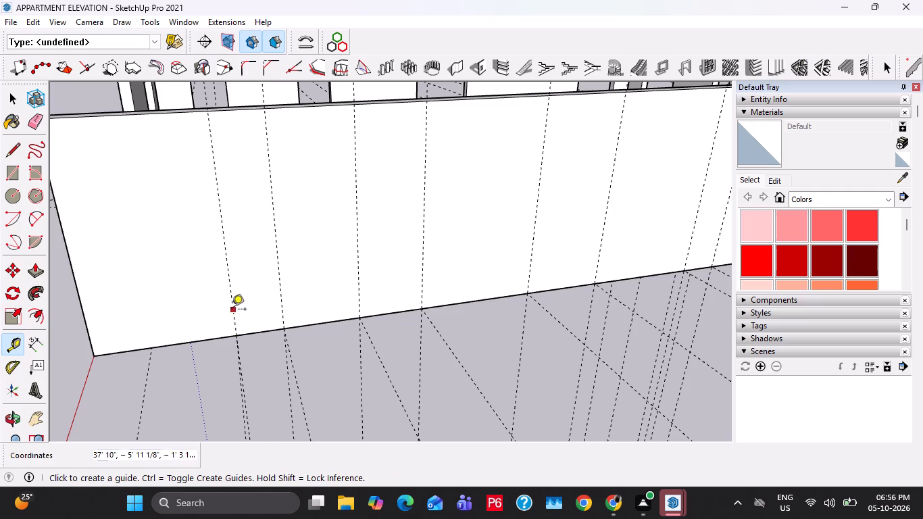
pyautogui.click(232, 310)
pyautogui.click(149, 349)
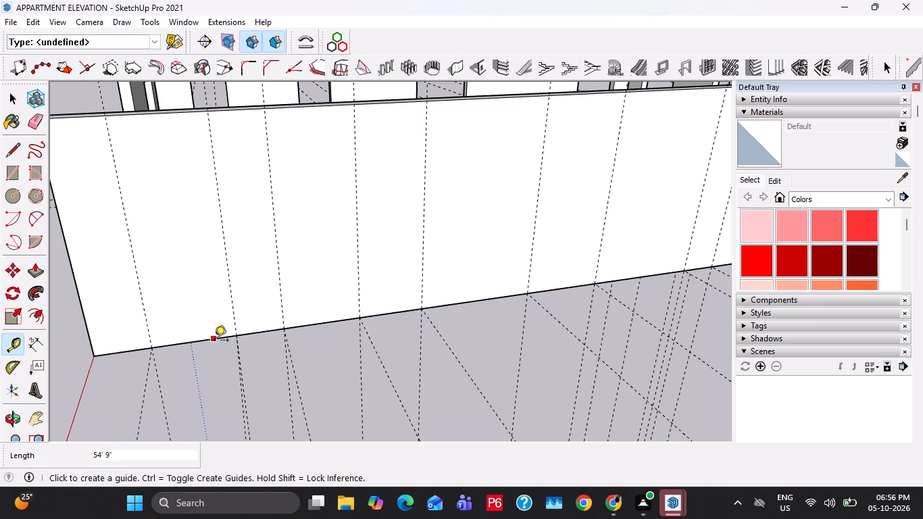
# Place a horizontal sill guide 3' above the wall's bottom edge and a head guide 5' above the sill guide.
pyautogui.click(214, 341)
pyautogui.write("3'")
pyautogui.press('Return')
pyautogui.click(197, 282)
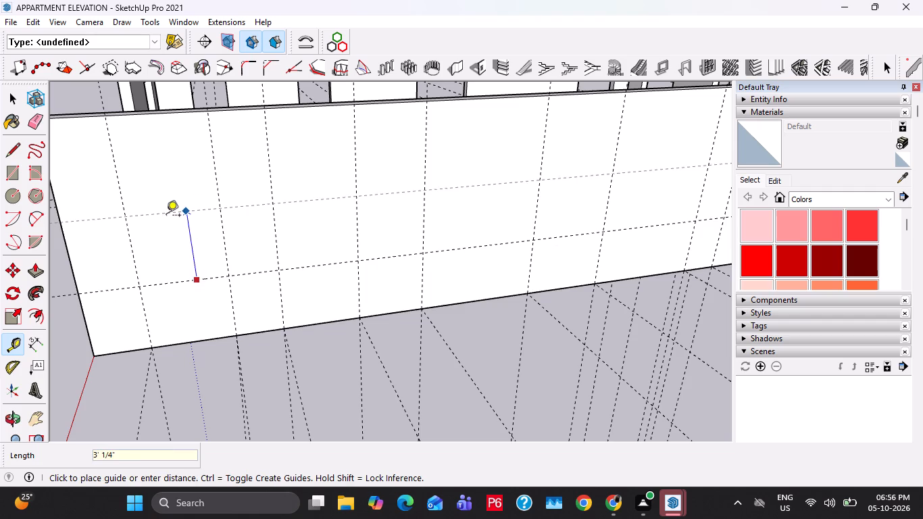
pyautogui.write("5'")
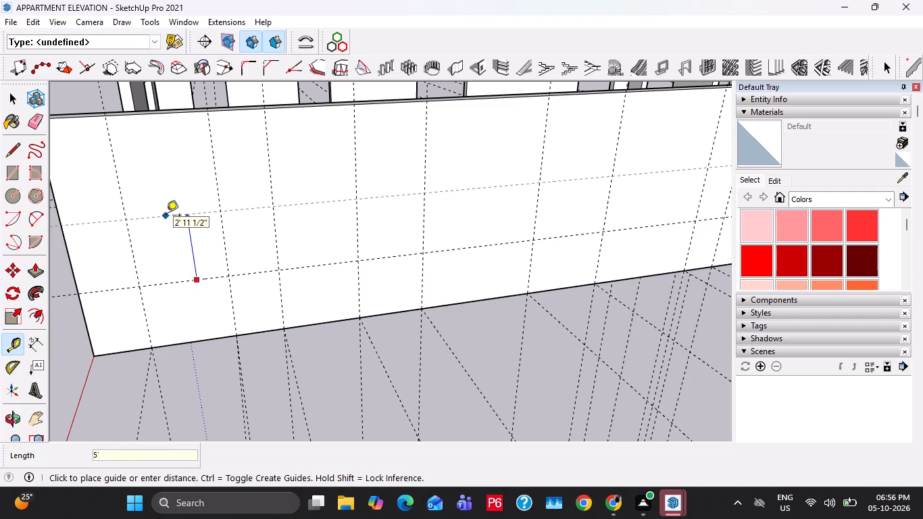
pyautogui.press('Return')
pyautogui.press('space')
# Draw 5' high window rectangles between the sill and head guides for the two windows nearest the wall's far end.
pyautogui.write('R')
pyautogui.click(117, 169)
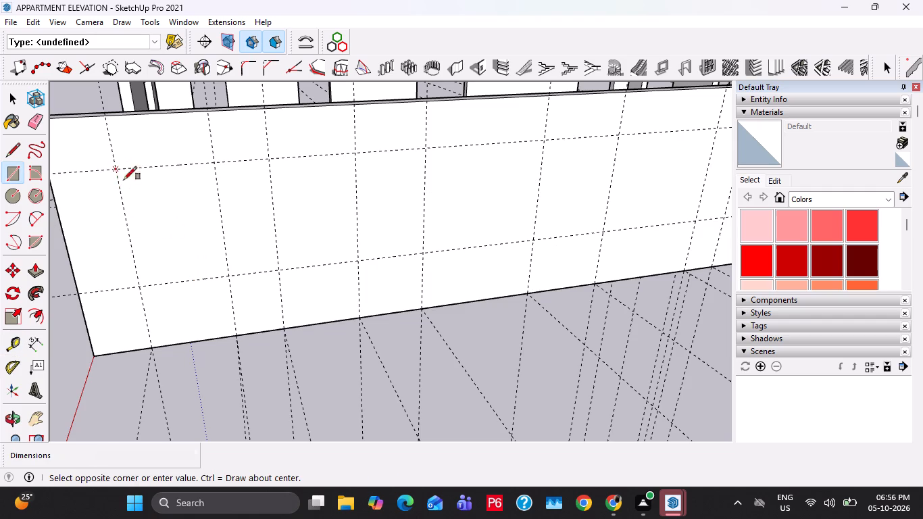
pyautogui.click(225, 275)
pyautogui.click(268, 154)
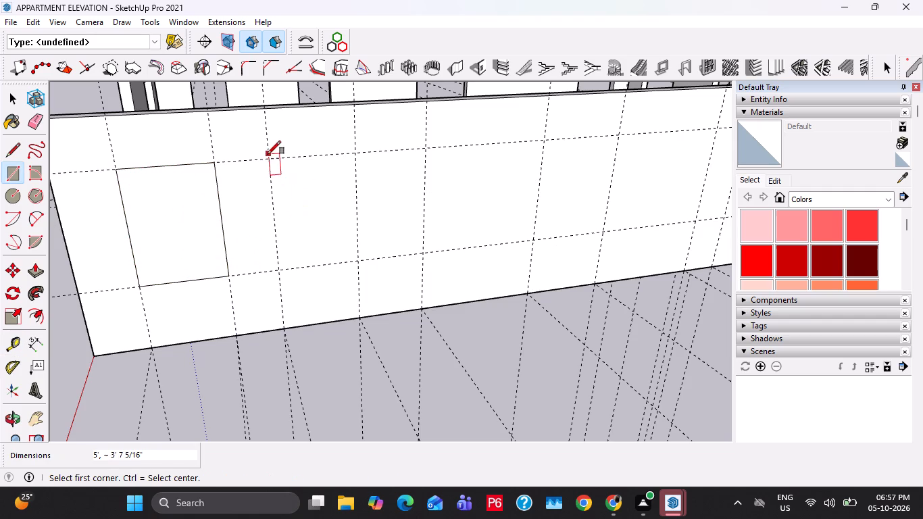
pyautogui.press('space')
pyautogui.write('R')
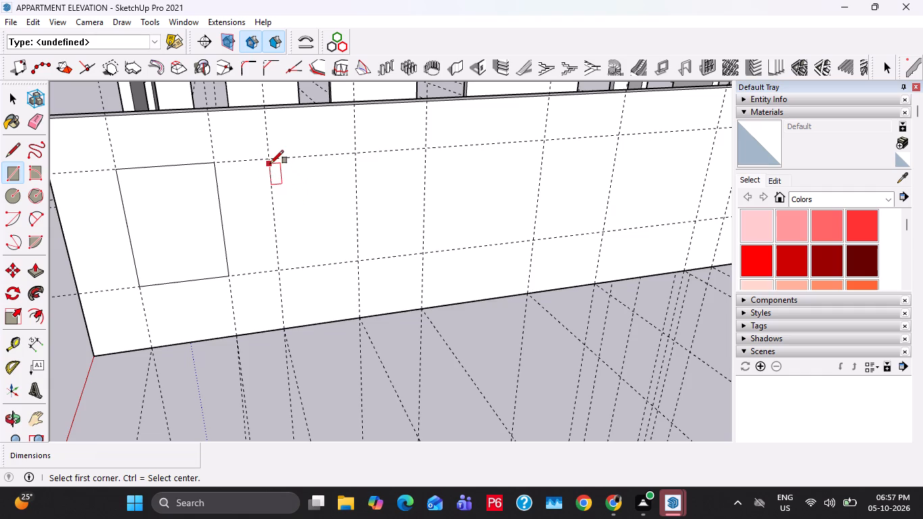
pyautogui.click(270, 157)
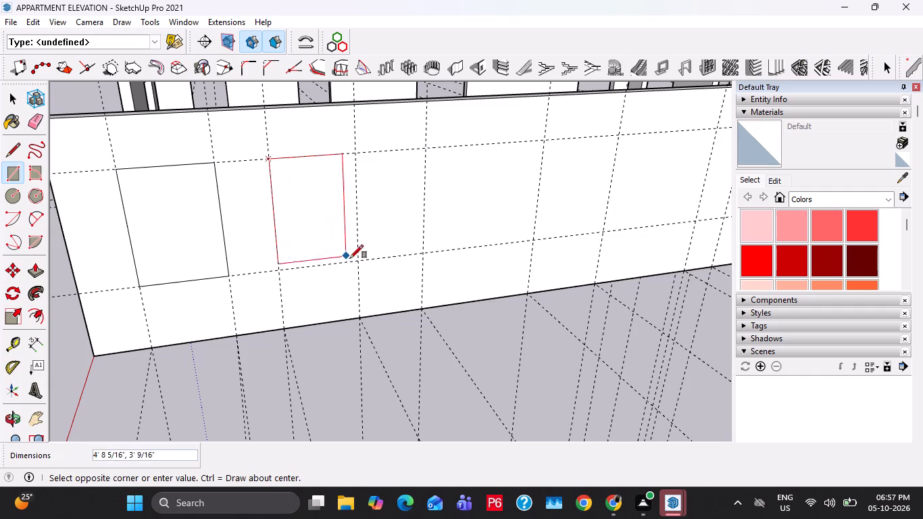
pyautogui.click(356, 261)
# Draw 5' high rectangles for the next bedroom window and the 5' 10" wide staircase window between their jamb guides.
pyautogui.keyDown('shift'); pyautogui.moveTo(432, 252); pyautogui.dragTo(301, 271, button='middle'); pyautogui.keyUp('shift')
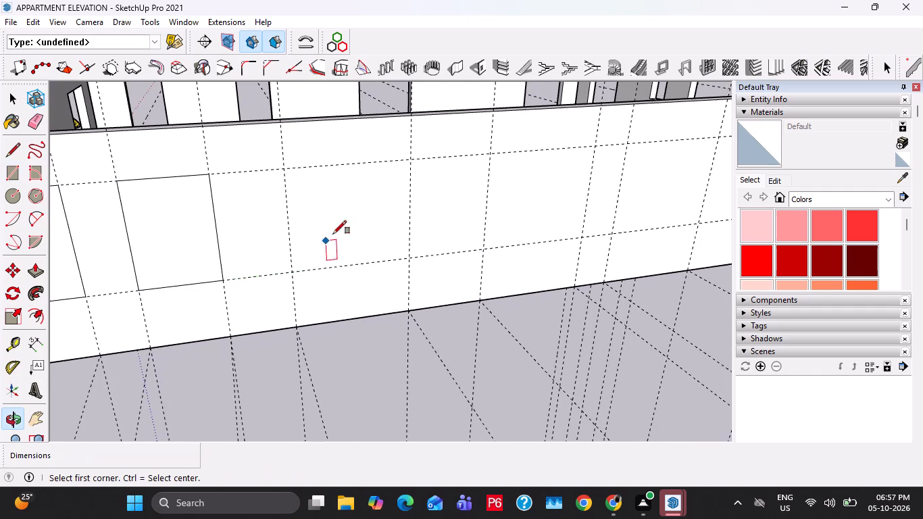
pyautogui.click(284, 168)
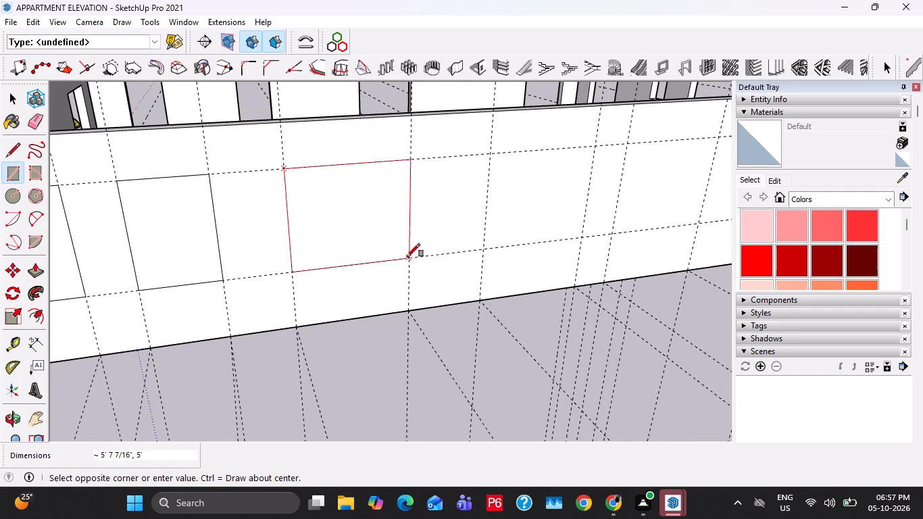
pyautogui.click(407, 257)
pyautogui.keyDown('shift'); pyautogui.moveTo(495, 253); pyautogui.dragTo(265, 284, button='middle'); pyautogui.keyUp('shift')
pyautogui.click(245, 189)
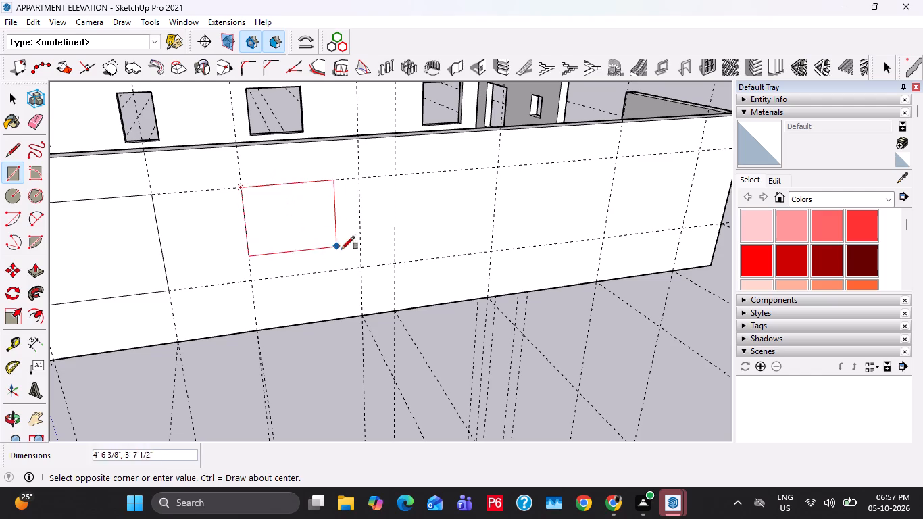
pyautogui.click(366, 266)
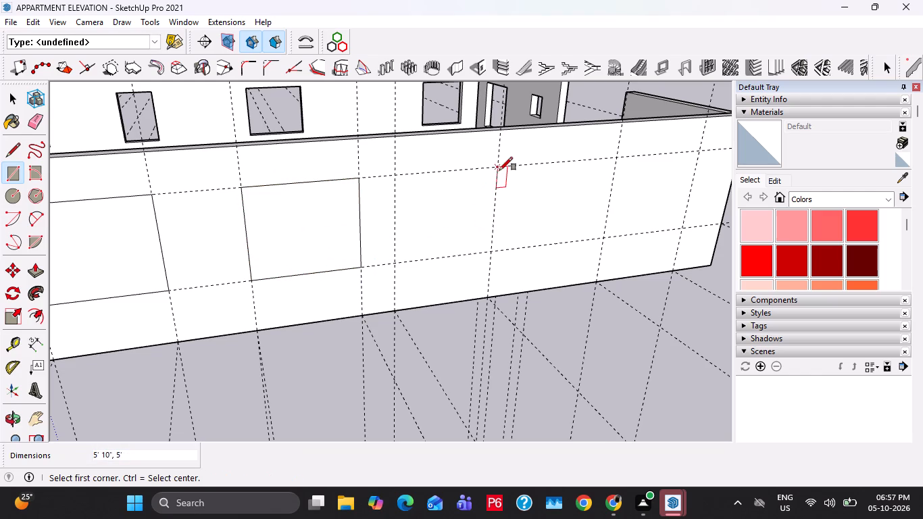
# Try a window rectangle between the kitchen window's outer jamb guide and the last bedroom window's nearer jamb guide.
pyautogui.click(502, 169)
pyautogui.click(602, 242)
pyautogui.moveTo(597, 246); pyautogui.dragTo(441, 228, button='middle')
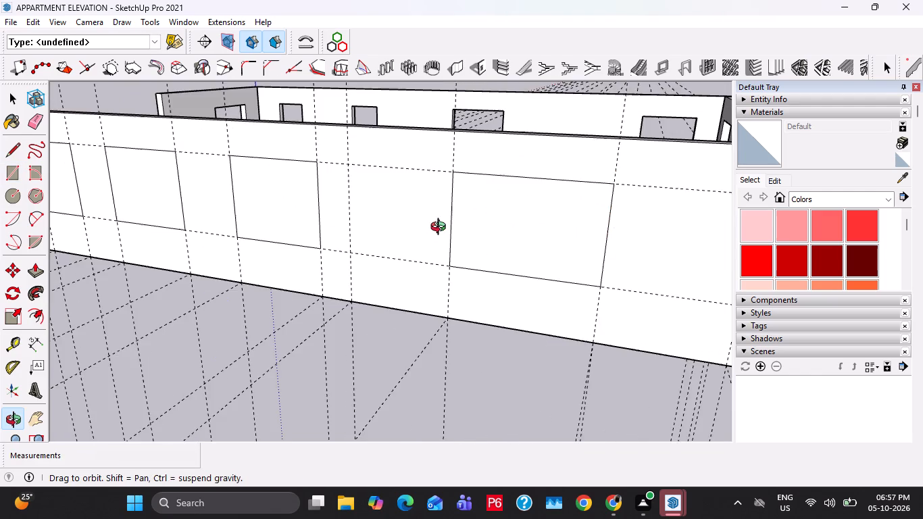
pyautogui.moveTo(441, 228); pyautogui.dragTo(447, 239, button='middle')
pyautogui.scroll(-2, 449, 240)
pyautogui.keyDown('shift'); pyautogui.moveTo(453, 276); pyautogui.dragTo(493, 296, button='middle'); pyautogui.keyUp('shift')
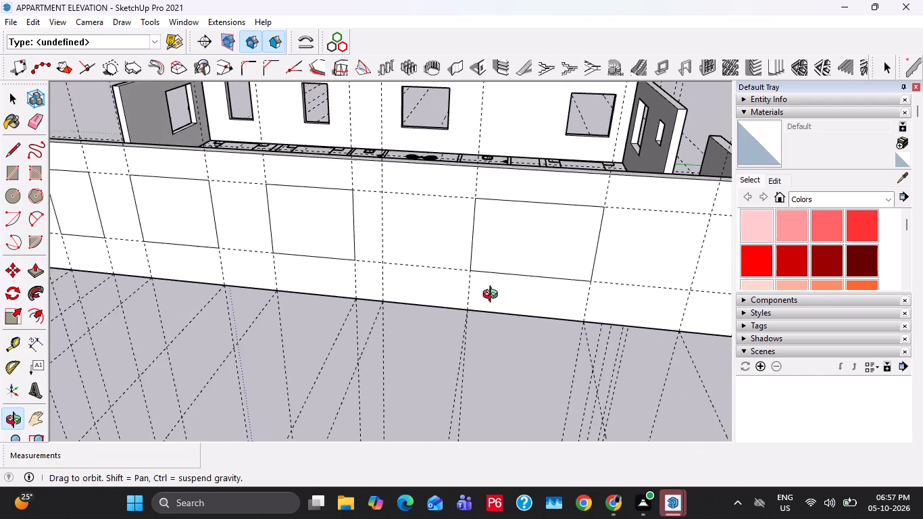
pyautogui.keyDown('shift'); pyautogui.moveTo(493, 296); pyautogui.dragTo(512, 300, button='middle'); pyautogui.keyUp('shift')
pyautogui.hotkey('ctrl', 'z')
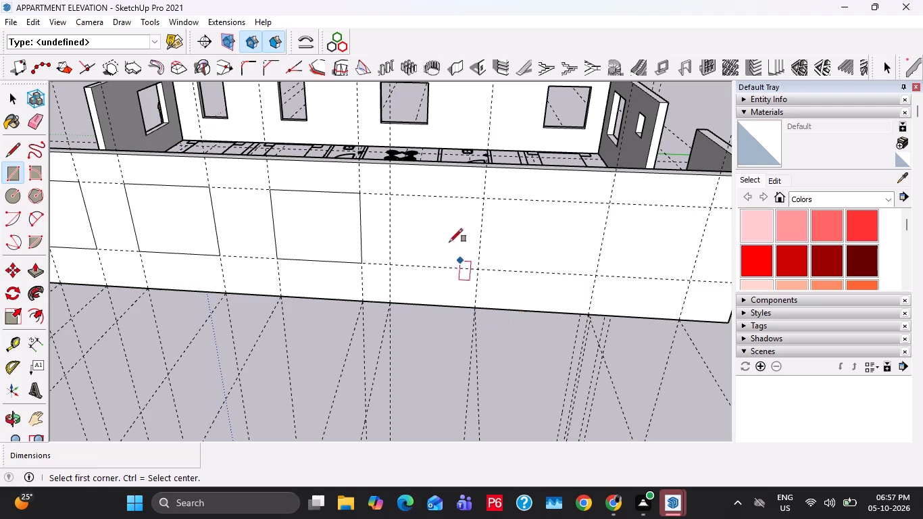
# Hide the long wall temporarily to check the window positions on the plan, and restore it.
pyautogui.press('space')
pyautogui.tripleClick(439, 182)
pyautogui.rightClick(439, 182)
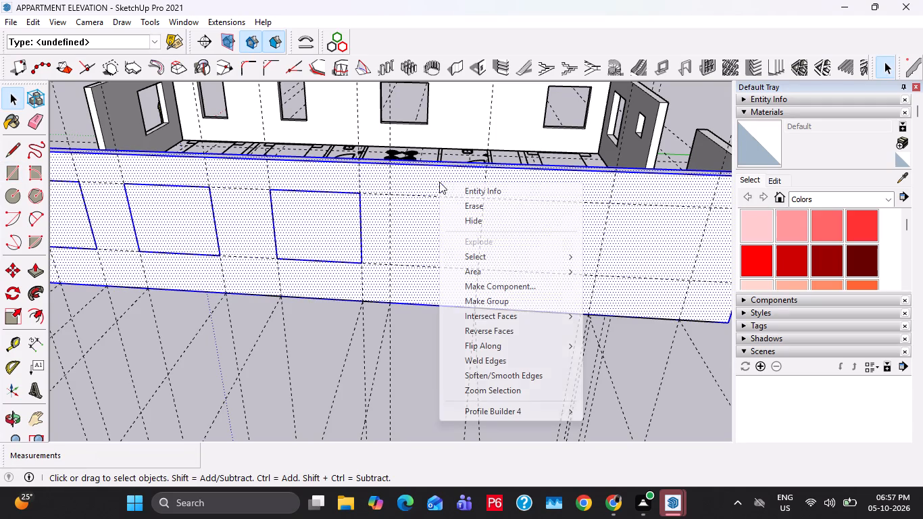
pyautogui.click(480, 222)
pyautogui.moveTo(420, 347); pyautogui.dragTo(425, 377, button='middle')
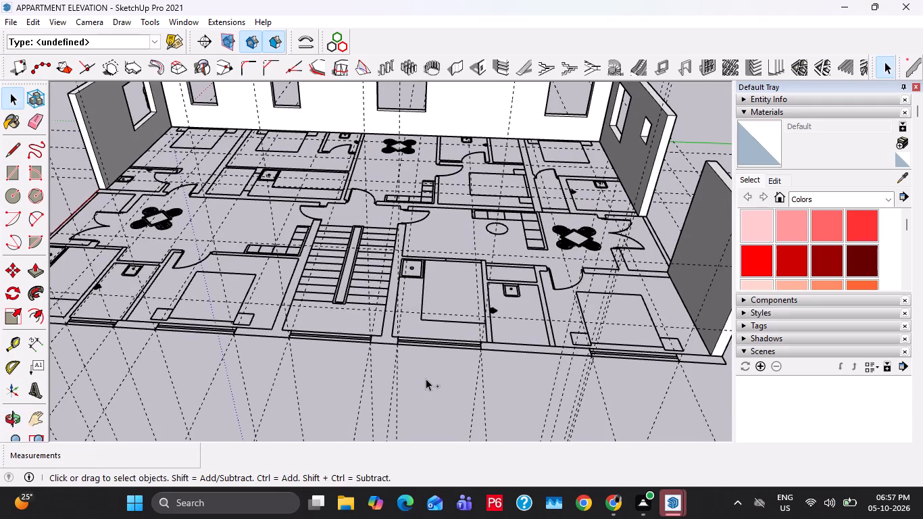
pyautogui.hotkey('ctrl', 'z')
# Draw a 5' 10" by 5' rectangle for the kitchen window beside the staircase window, between its jamb guides.
pyautogui.scroll(3, 415, 287)
pyautogui.press('r')
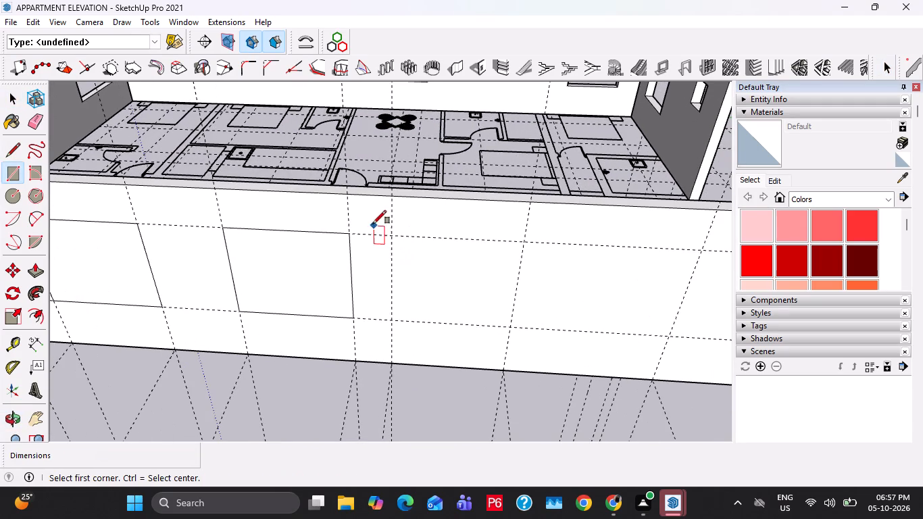
pyautogui.click(391, 234)
pyautogui.click(507, 330)
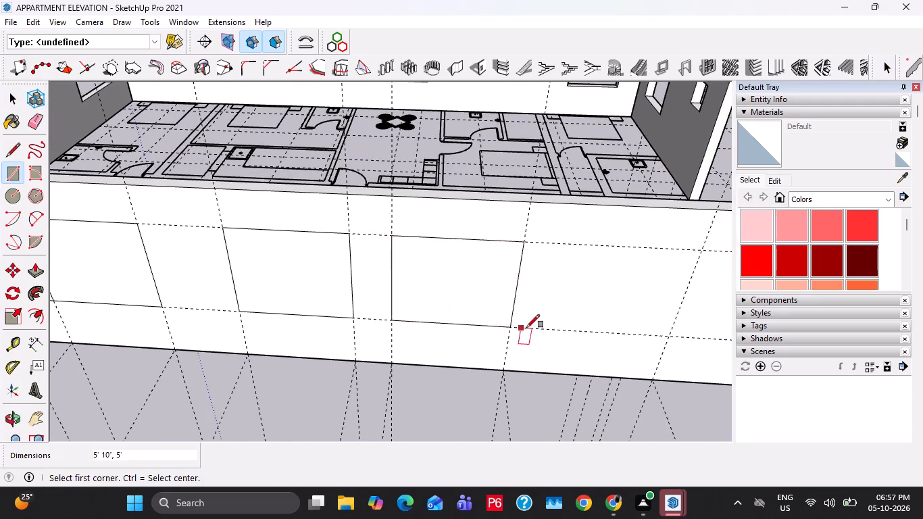
# Draw the last bedroom window rectangle between its jamb guides and the sill and head guides at the long wall's end.
pyautogui.keyDown('shift'); pyautogui.moveTo(527, 328); pyautogui.dragTo(307, 291, button='middle'); pyautogui.keyUp('shift')
pyautogui.scroll(-3, 308, 291)
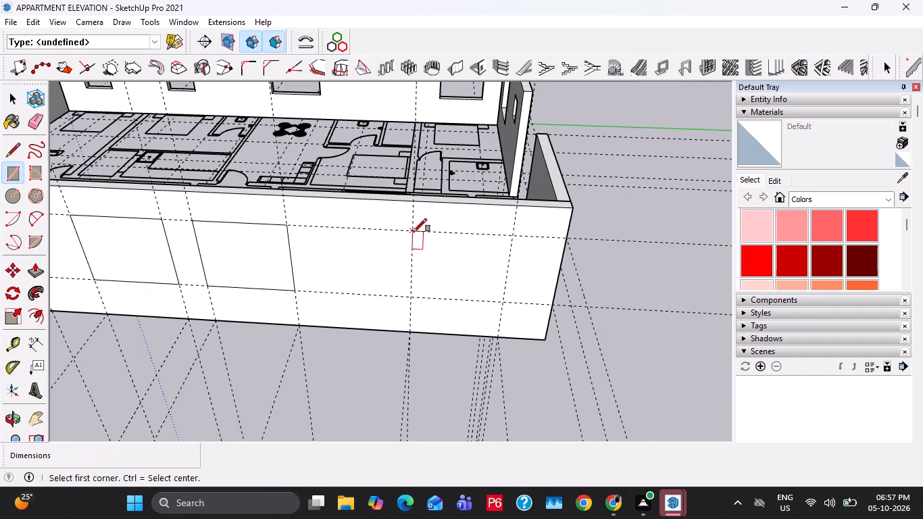
pyautogui.click(414, 231)
pyautogui.click(504, 303)
pyautogui.press('space')
# Push the end bedroom's window rectangle 9" through the long wall to cut its opening.
pyautogui.moveTo(445, 276); pyautogui.dragTo(680, 466, button='middle')
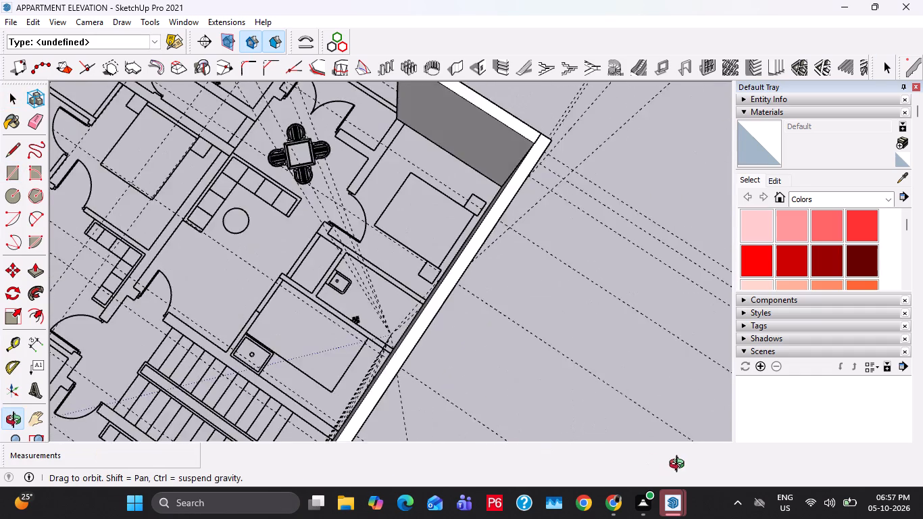
pyautogui.moveTo(680, 466); pyautogui.dragTo(366, 254, button='middle')
pyautogui.click(434, 254)
pyautogui.press('p')
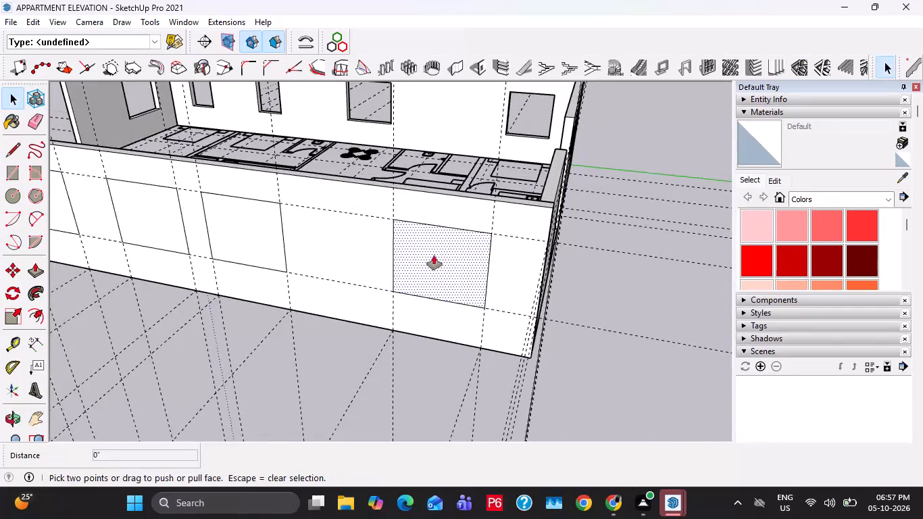
pyautogui.click(434, 255)
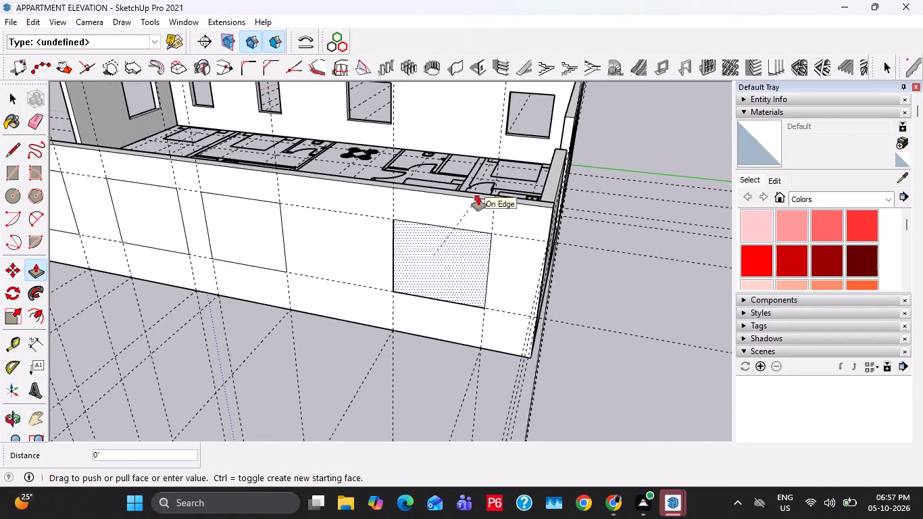
pyautogui.moveTo(478, 228); pyautogui.dragTo(478, 343, button='middle')
pyautogui.scroll(3, 497, 252)
pyautogui.click(494, 243)
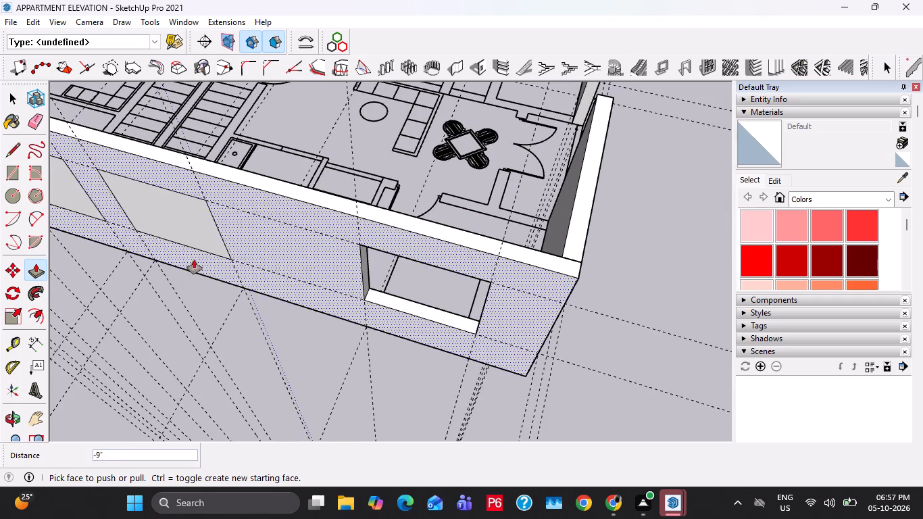
# Cut the five remaining window rectangles through the long wall with the same 9" push.
pyautogui.doubleClick(153, 224)
pyautogui.keyDown('shift'); pyautogui.moveTo(136, 230); pyautogui.dragTo(589, 299, button='middle'); pyautogui.keyUp('shift')
pyautogui.doubleClick(532, 262)
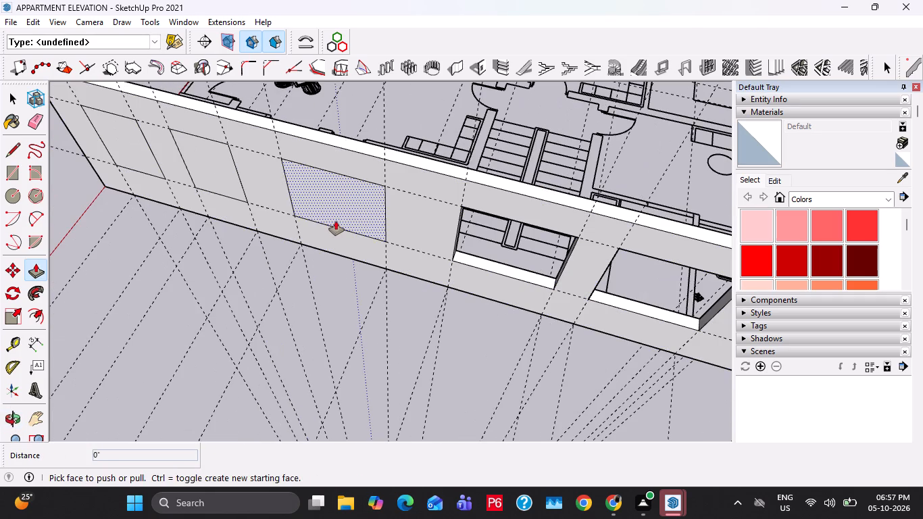
pyautogui.doubleClick(336, 221)
pyautogui.doubleClick(209, 171)
pyautogui.doubleClick(136, 153)
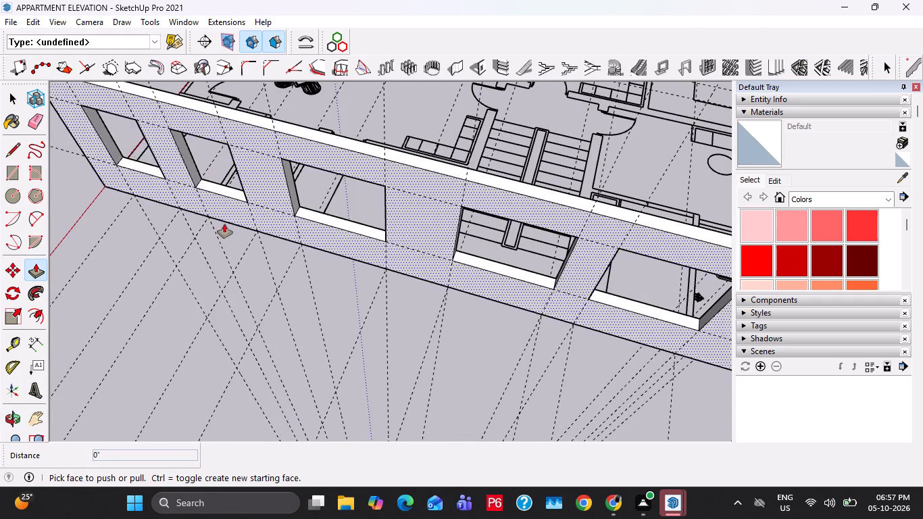
# Make the whole long wall with its six window openings a group.
pyautogui.scroll(-5, 289, 285)
pyautogui.moveTo(295, 301); pyautogui.dragTo(393, 177, button='middle')
pyautogui.scroll(2, 370, 267)
pyautogui.press('space')
pyautogui.press('Escape')
pyautogui.tripleClick(381, 287)
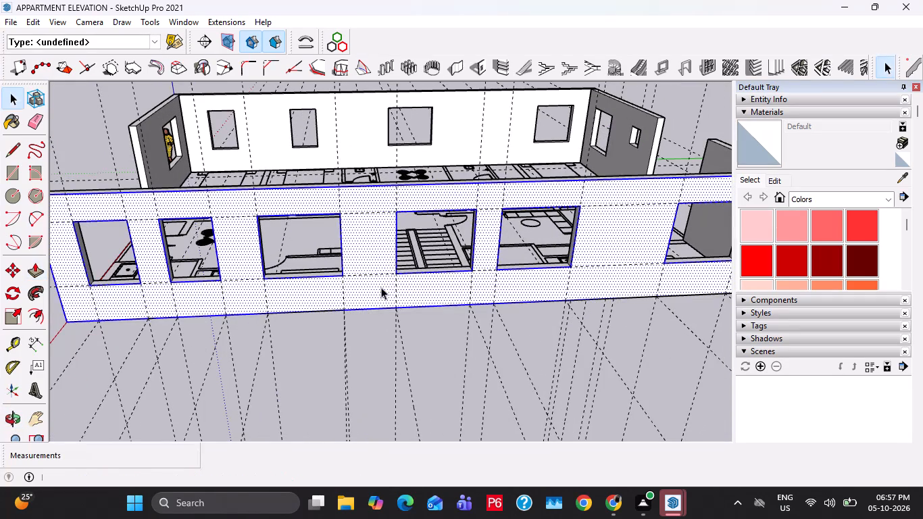
pyautogui.rightClick(380, 287)
pyautogui.click(418, 170)
# Delete all the guides in the model.
pyautogui.scroll(-2, 364, 222)
pyautogui.moveTo(155, 269); pyautogui.dragTo(524, 317, button='middle')
pyautogui.click(29, 26)
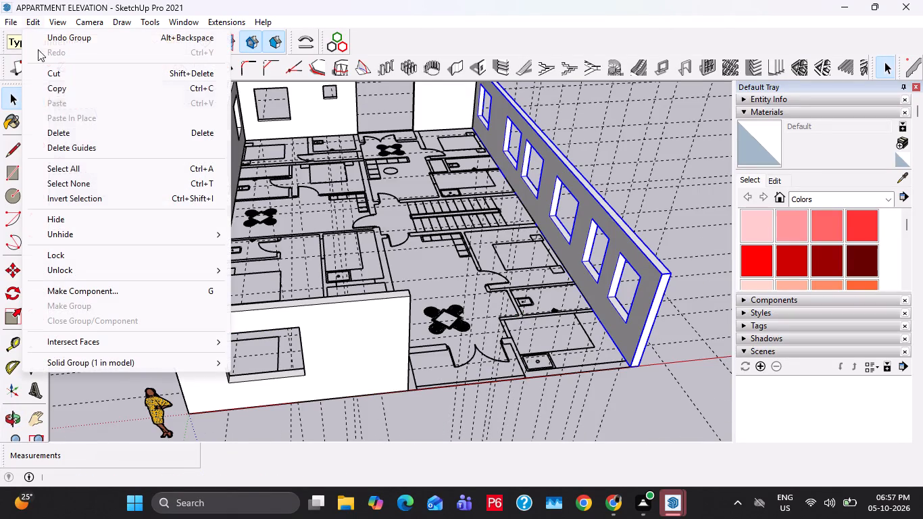
pyautogui.click(78, 151)
# Draw a 9' 4 1/2" by 9" wall footprint from the entrance area to the long wall's corner and raise it to the long wall's top.
pyautogui.keyDown('shift'); pyautogui.scroll(7, 593, 382); pyautogui.keyUp('shift')
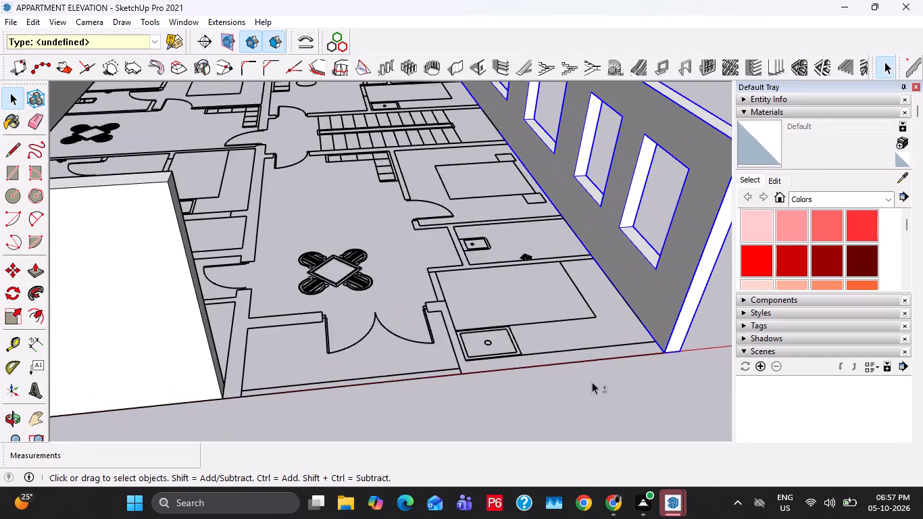
pyautogui.keyDown('shift'); pyautogui.moveTo(592, 382); pyautogui.dragTo(376, 380, button='middle'); pyautogui.keyUp('shift')
pyautogui.scroll(7, 320, 373)
pyautogui.press('r')
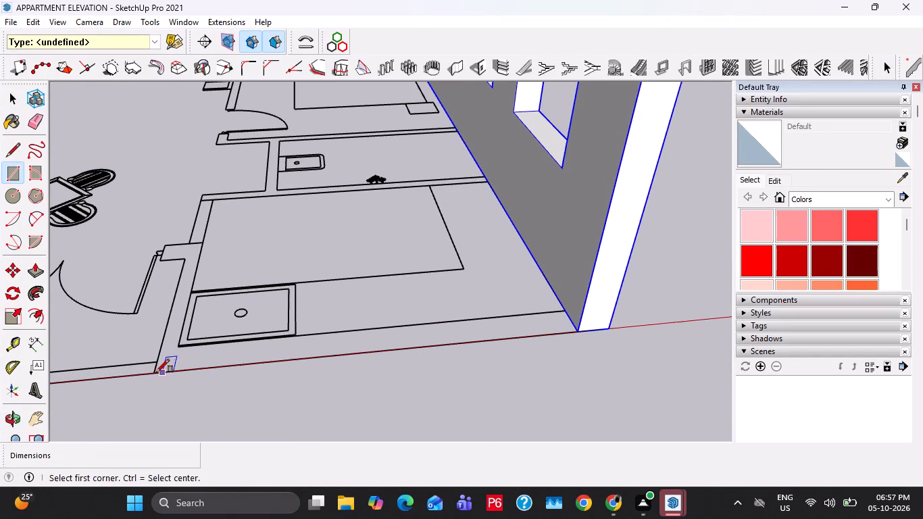
pyautogui.click(156, 372)
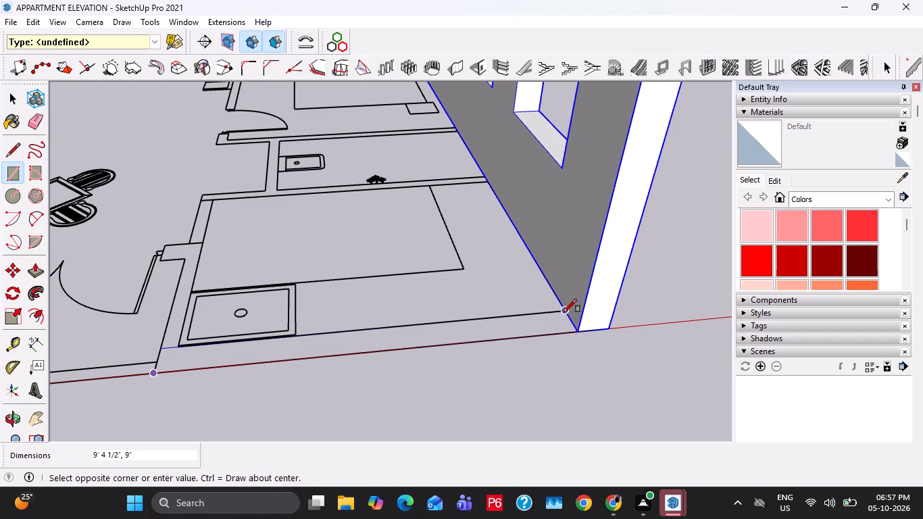
pyautogui.click(564, 312)
pyautogui.press('space')
pyautogui.press('p')
pyautogui.click(537, 324)
pyautogui.scroll(-4, 502, 309)
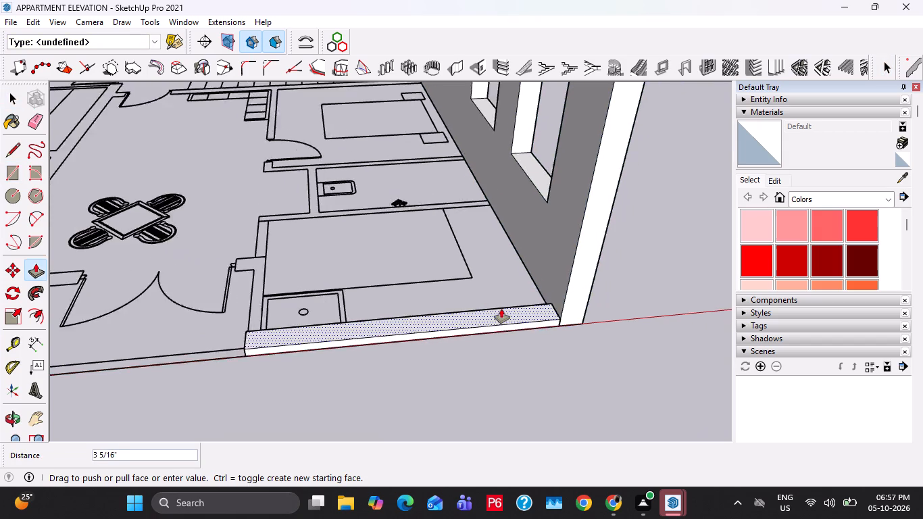
pyautogui.scroll(-7, 501, 309)
pyautogui.keyDown('shift'); pyautogui.moveTo(532, 226); pyautogui.dragTo(467, 309, button='middle'); pyautogui.keyUp('shift')
pyautogui.click(499, 270)
# Make the new short front wall a group.
pyautogui.press('space')
pyautogui.tripleClick(424, 306)
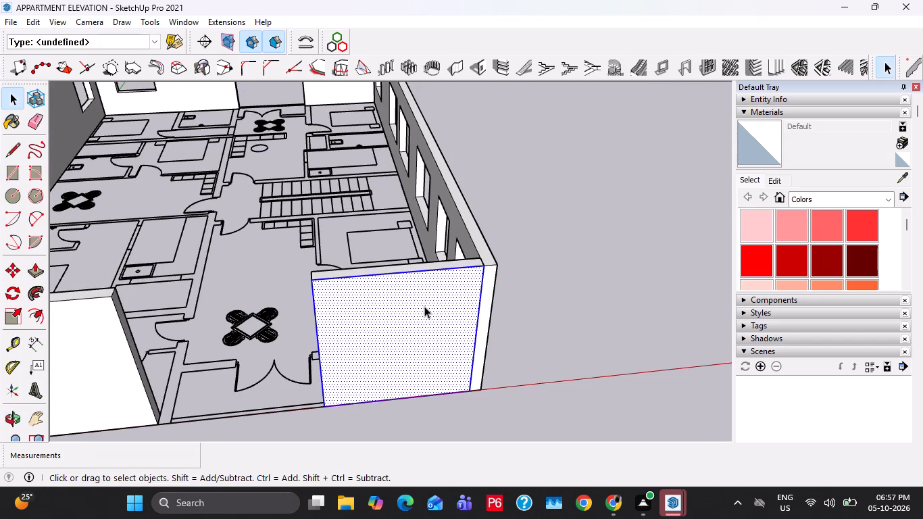
pyautogui.rightClick(424, 306)
pyautogui.click(476, 183)
# Close the staircase window opening inside the long wall's group by pushing one jamb face to the opposite jamb.
pyautogui.moveTo(426, 180); pyautogui.dragTo(557, 201, button='middle')
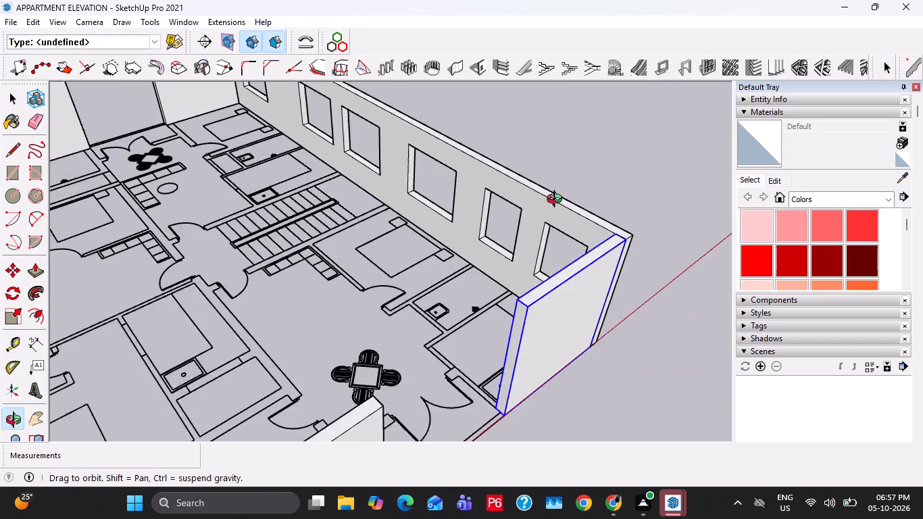
pyautogui.moveTo(557, 201); pyautogui.dragTo(561, 201, button='middle')
pyautogui.scroll(5, 253, 191)
pyautogui.keyDown('shift'); pyautogui.moveTo(311, 200); pyautogui.dragTo(324, 330, button='middle'); pyautogui.keyUp('shift')
pyautogui.scroll(3, 349, 312)
pyautogui.doubleClick(409, 264)
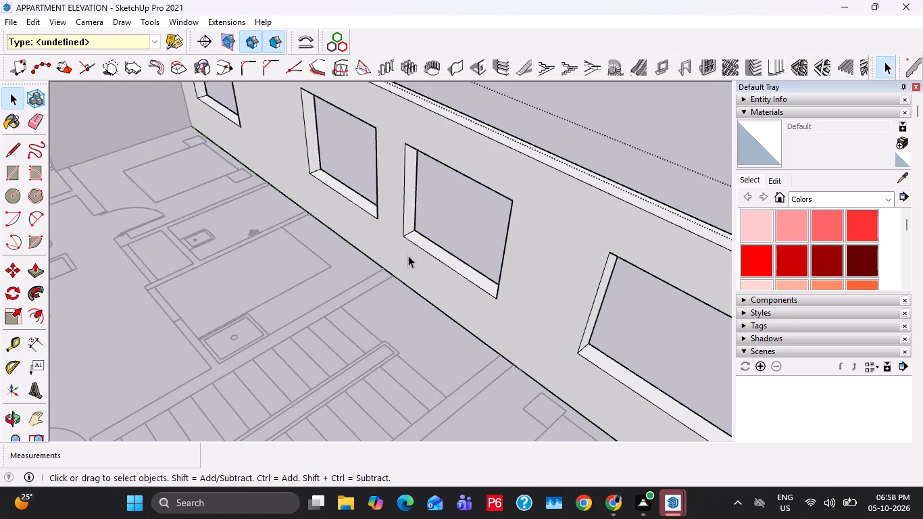
pyautogui.click(405, 223)
pyautogui.press('p')
pyautogui.click(407, 222)
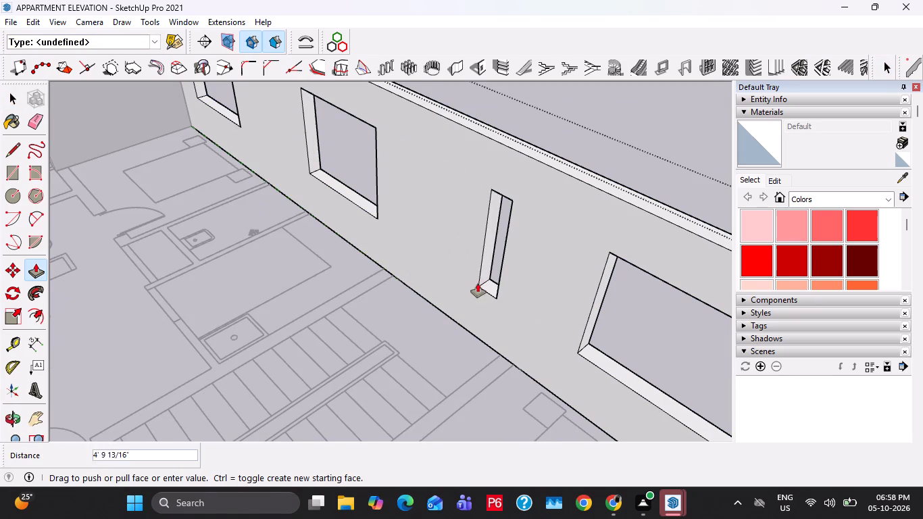
pyautogui.click(497, 301)
pyautogui.press('space')
pyautogui.press('Escape')
pyautogui.scroll(-8, 497, 301)
pyautogui.press('space')
pyautogui.press('Escape')
# Draw a rectangle over the first tread of the staircase on the plan, between the side wall and the central divider.
pyautogui.scroll(4, 366, 354)
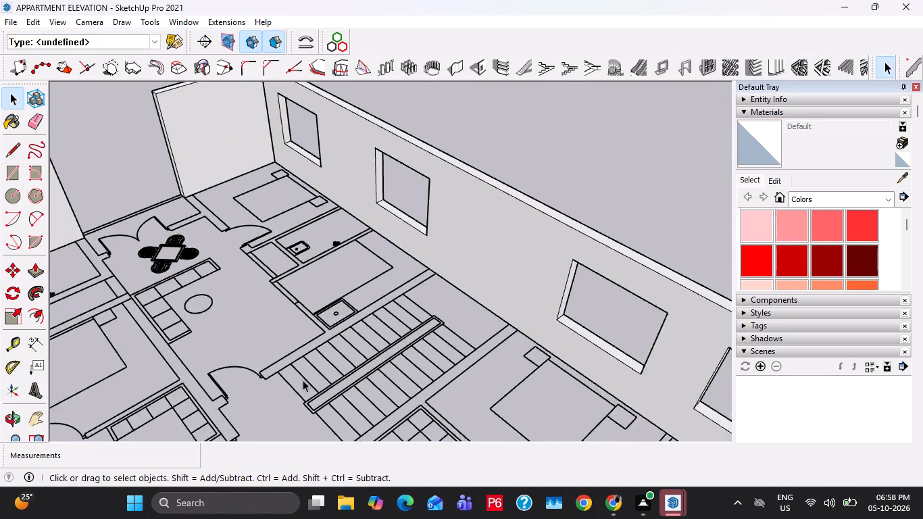
pyautogui.scroll(2, 303, 380)
pyautogui.moveTo(311, 395); pyautogui.dragTo(499, 437, button='middle')
pyautogui.keyDown('shift'); pyautogui.scroll(1, 494, 407); pyautogui.keyUp('shift')
pyautogui.keyDown('shift'); pyautogui.moveTo(545, 393); pyautogui.dragTo(95, 294, button='middle'); pyautogui.keyUp('shift')
pyautogui.scroll(6, 254, 314)
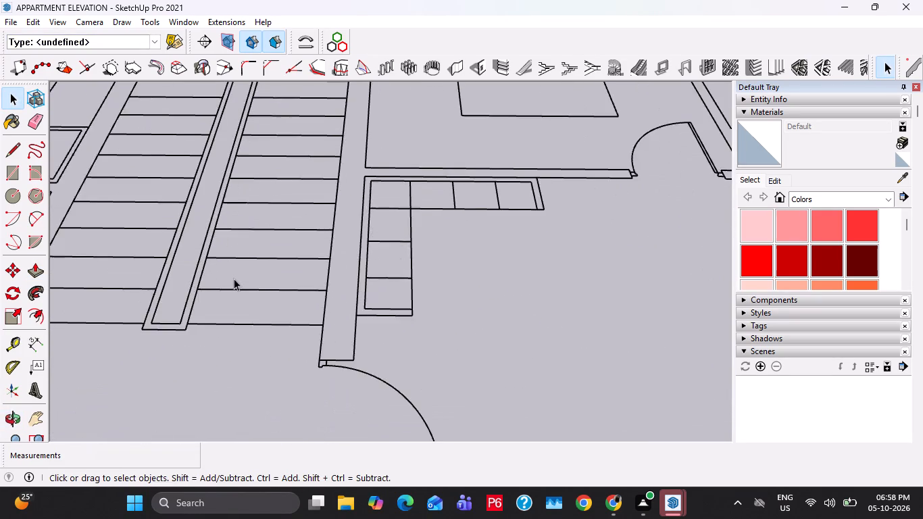
pyautogui.scroll(3, 234, 278)
pyautogui.keyDown('shift'); pyautogui.moveTo(235, 282); pyautogui.dragTo(541, 328, button='middle'); pyautogui.keyUp('shift')
pyautogui.scroll(5, 392, 371)
pyautogui.press('r')
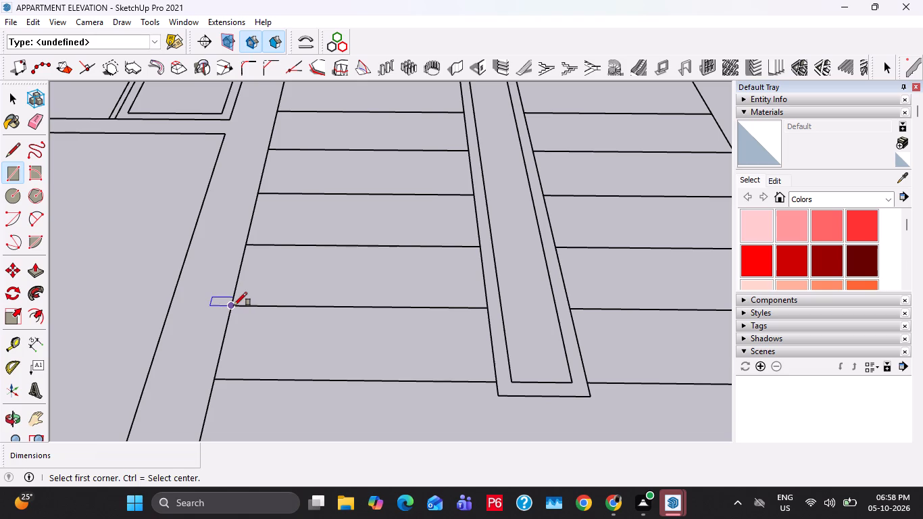
pyautogui.click(234, 305)
pyautogui.click(495, 380)
pyautogui.press('space')
# Raise the first stair tread 6".
pyautogui.press('p')
pyautogui.click(459, 366)
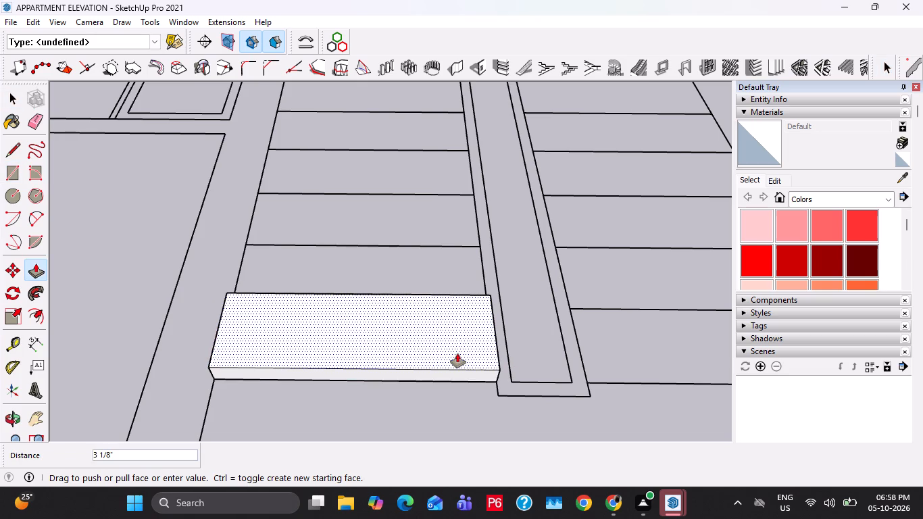
pyautogui.write('6"')
pyautogui.press('Return')
# Make the first stair step block a group.
pyautogui.press('space')
pyautogui.tripleClick(453, 354)
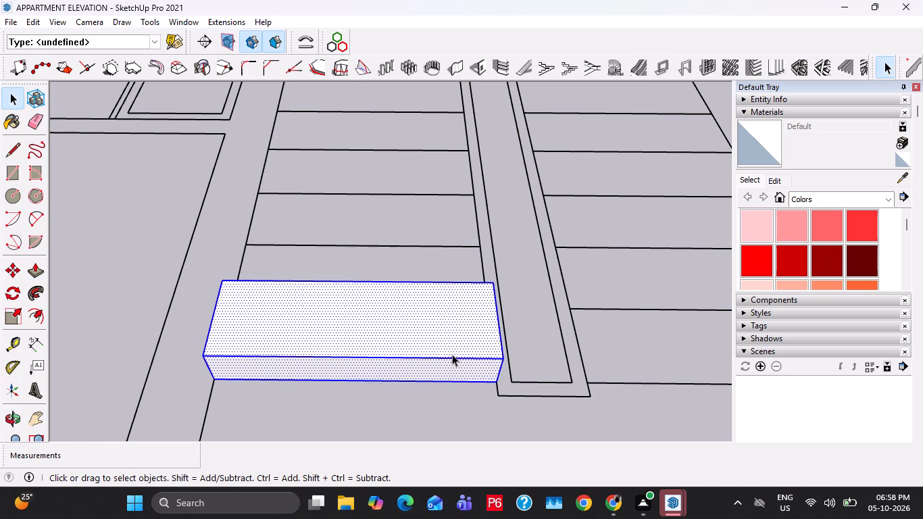
pyautogui.rightClick(452, 354)
pyautogui.click(493, 234)
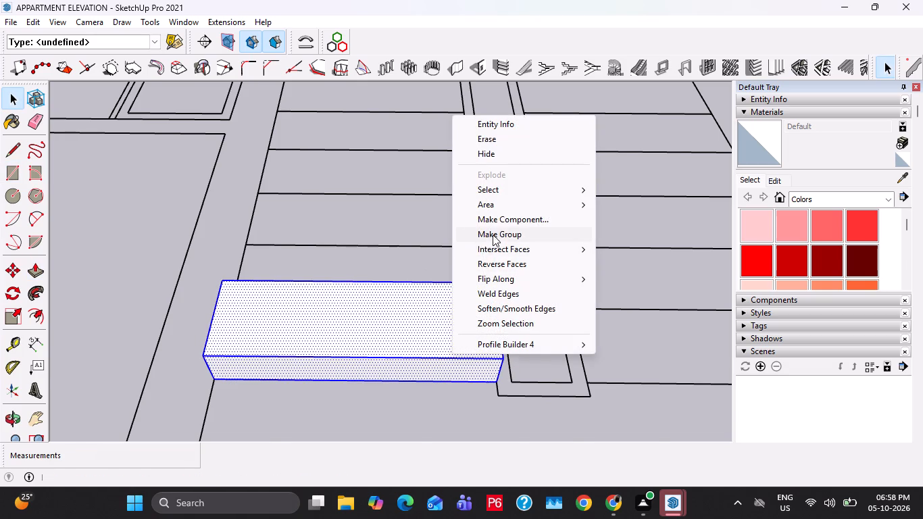
# Copy the step block four times up the flight, setting each copy's lower corner on the previous step's upper rear corner.
pyautogui.moveTo(294, 358); pyautogui.dragTo(700, 316, button='middle')
pyautogui.scroll(-4, 562, 327)
pyautogui.moveTo(559, 388); pyautogui.dragTo(539, 363, button='middle')
pyautogui.press('m')
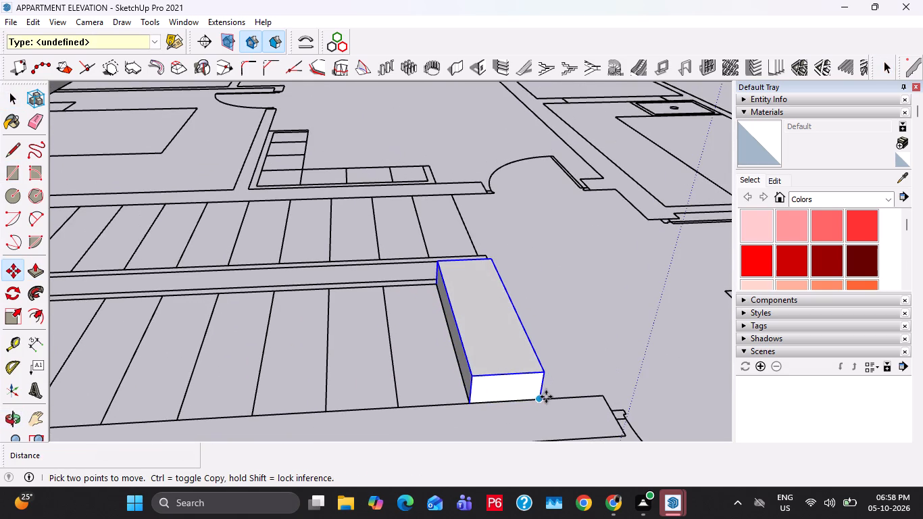
pyautogui.click(546, 399)
pyautogui.doubleClick(472, 382)
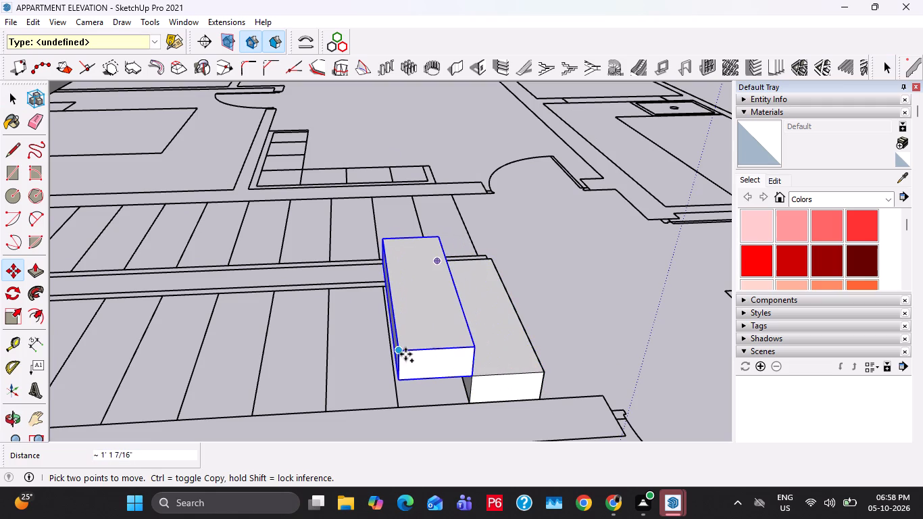
pyautogui.click(467, 378)
pyautogui.click(402, 353)
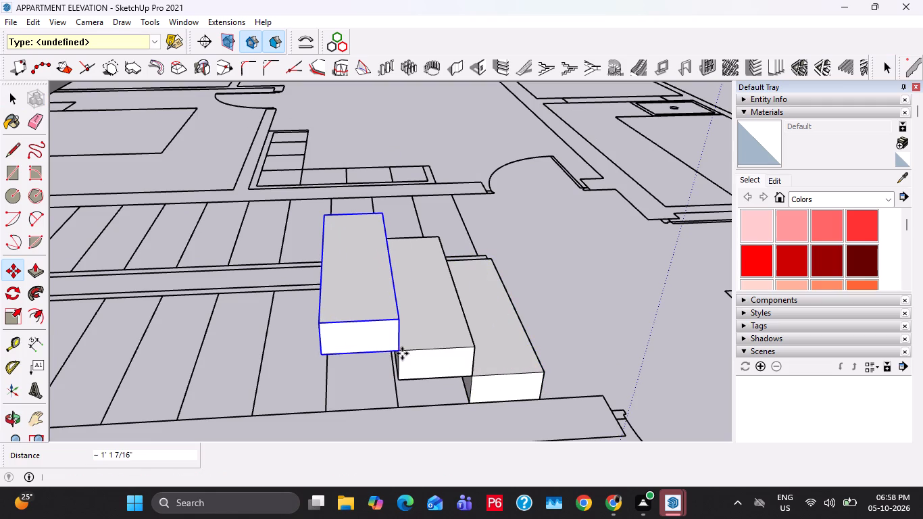
pyautogui.keyDown('ctrl'); pyautogui.click(402, 348); pyautogui.keyUp('ctrl')
pyautogui.doubleClick(318, 324)
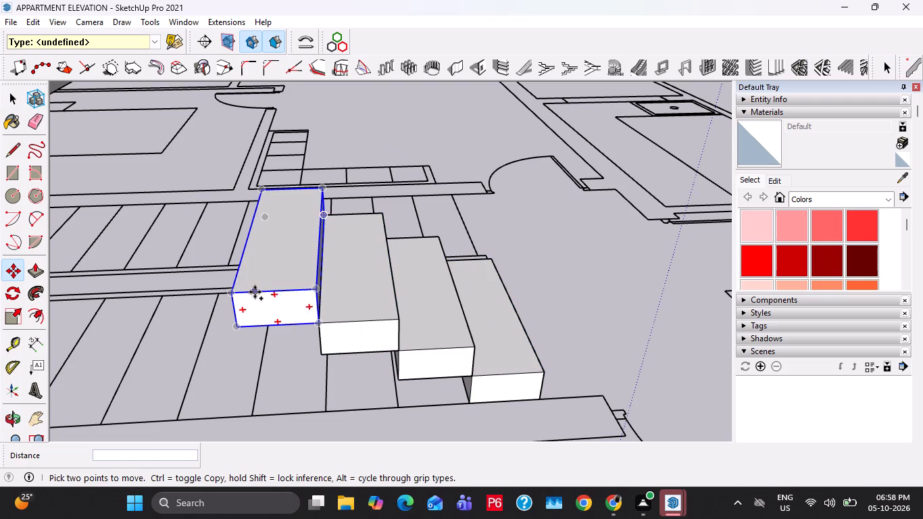
pyautogui.click(320, 326)
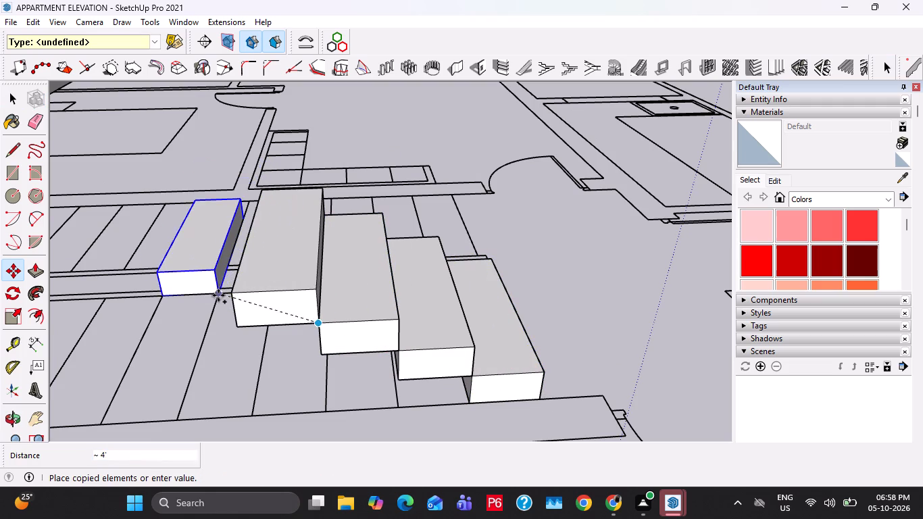
pyautogui.click(230, 294)
# Copy the top step three more times up the flight, corner to corner.
pyautogui.scroll(-5, 227, 362)
pyautogui.moveTo(218, 373); pyautogui.dragTo(0, 374, button='middle')
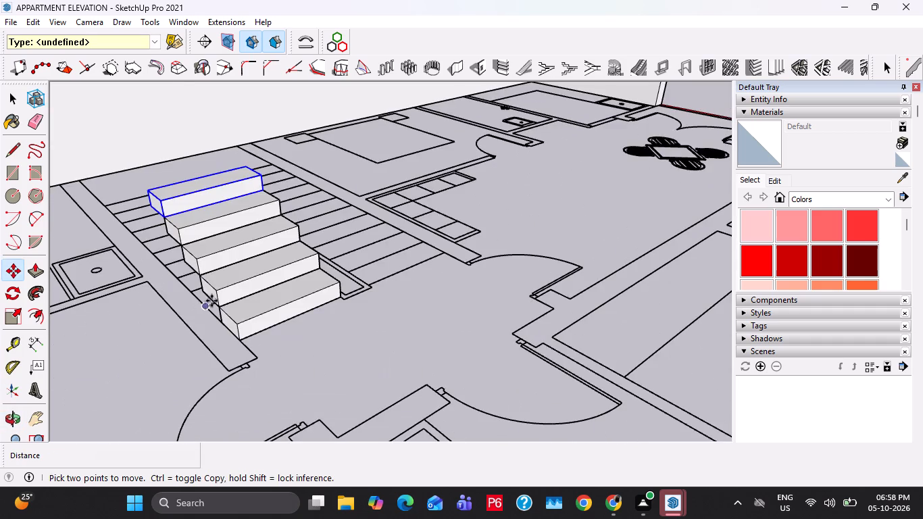
pyautogui.keyDown('shift'); pyautogui.moveTo(236, 305); pyautogui.dragTo(512, 407, button='middle'); pyautogui.keyUp('shift')
pyautogui.scroll(4, 501, 322)
pyautogui.keyDown('ctrl'); pyautogui.click(387, 314); pyautogui.keyUp('ctrl')
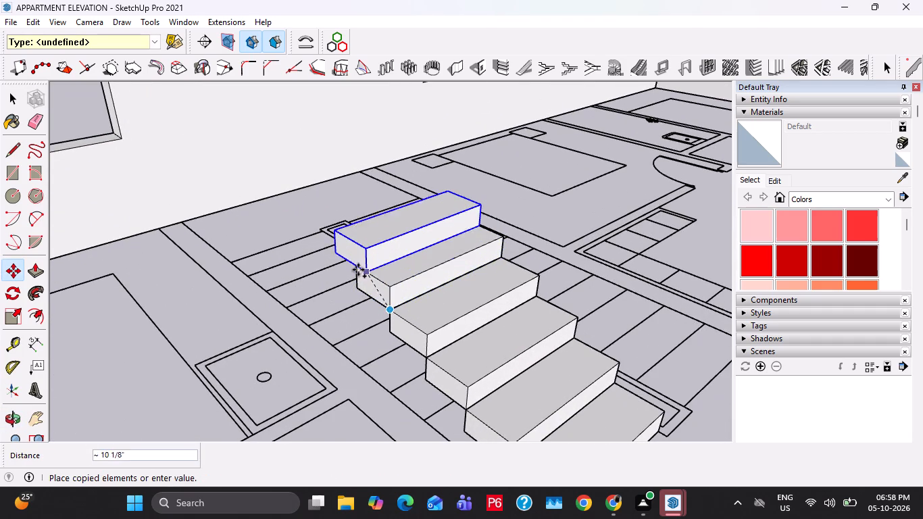
pyautogui.click(356, 266)
pyautogui.click(353, 264)
pyautogui.click(328, 230)
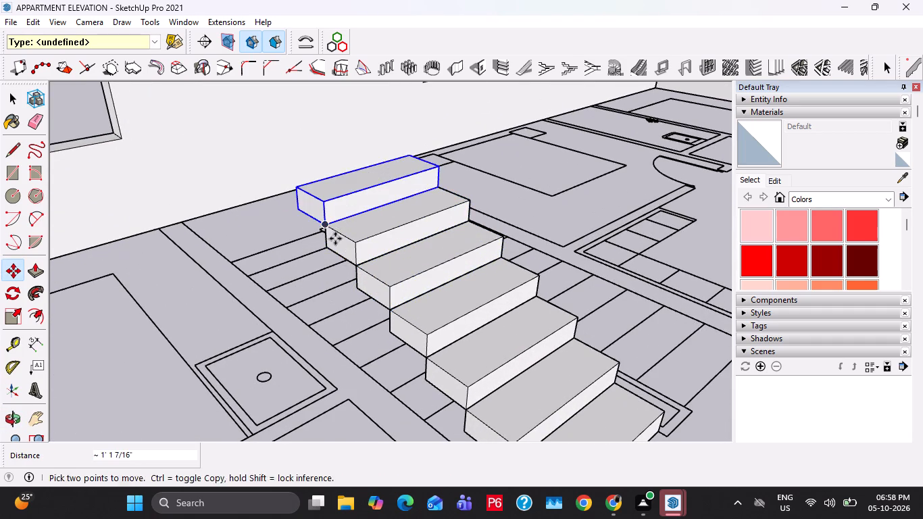
pyautogui.keyDown('shift'); pyautogui.moveTo(343, 249); pyautogui.dragTo(444, 374, button='middle'); pyautogui.keyUp('shift')
pyautogui.keyDown('shift'); pyautogui.scroll(1, 444, 374); pyautogui.keyUp('shift')
pyautogui.click(423, 351)
pyautogui.click(390, 308)
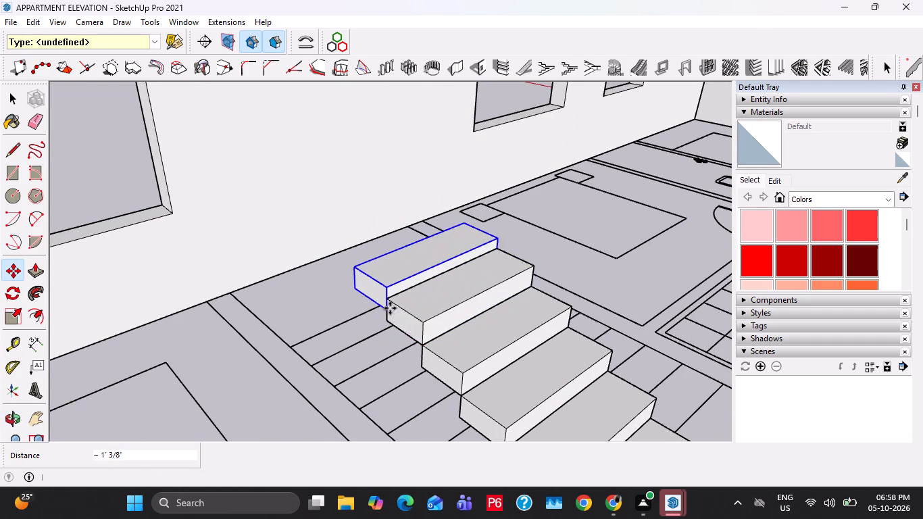
# Move the top step up so its lower corner sits on the previous step's upper rear corner.
pyautogui.press('space')
pyautogui.scroll(-3, 390, 308)
pyautogui.moveTo(428, 323); pyautogui.dragTo(591, 307, button='middle')
pyautogui.scroll(6, 411, 306)
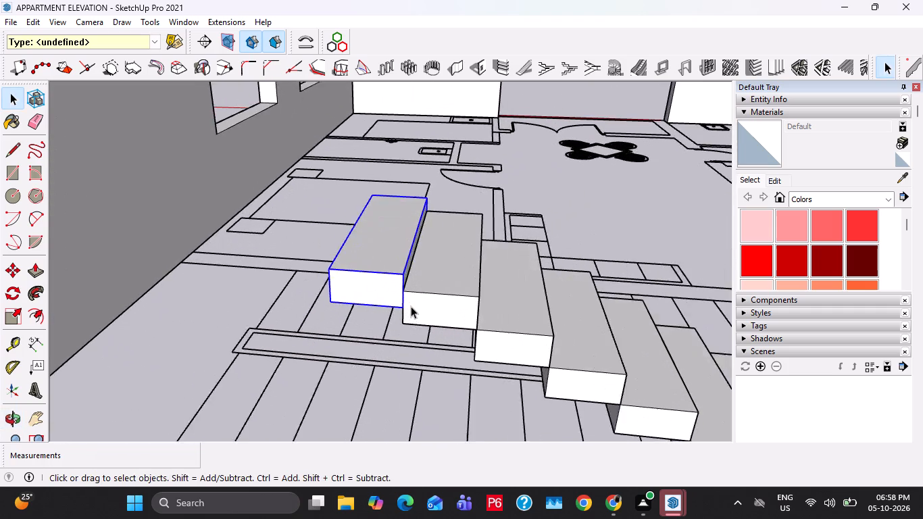
pyautogui.scroll(2, 411, 306)
pyautogui.moveTo(411, 306); pyautogui.dragTo(398, 284, button='middle')
pyautogui.press('m')
pyautogui.click(396, 302)
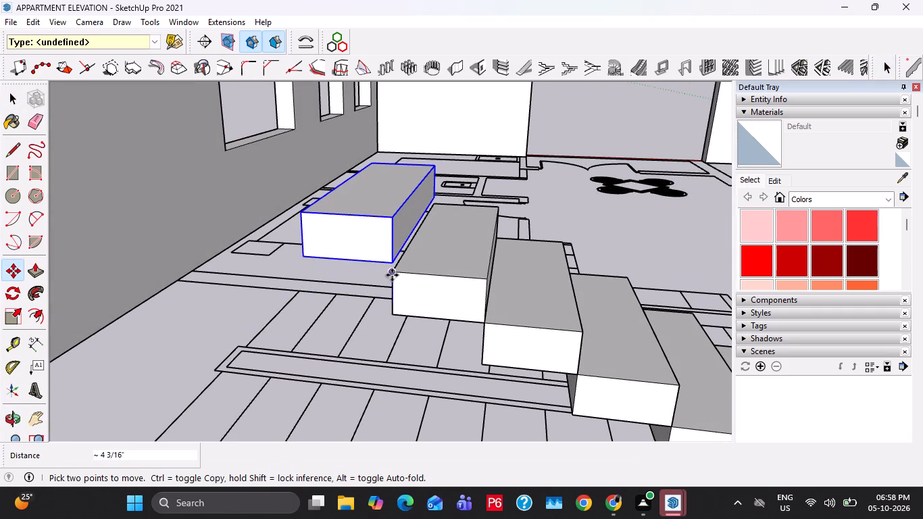
pyautogui.press('space')
pyautogui.scroll(6, 389, 290)
pyautogui.press('m')
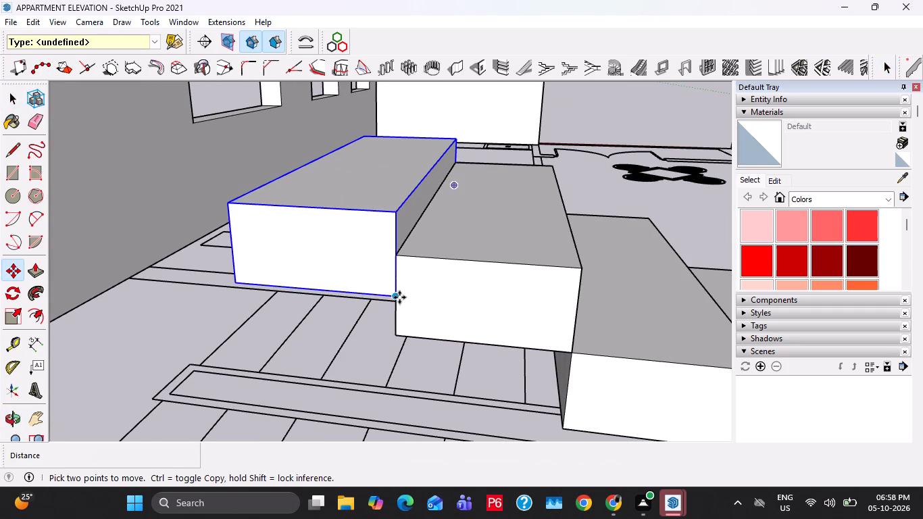
pyautogui.click(397, 299)
pyautogui.click(395, 257)
# Copy the top step once more up the flight, lower corner to upper rear corner.
pyautogui.keyDown('ctrl'); pyautogui.click(397, 257); pyautogui.keyUp('ctrl')
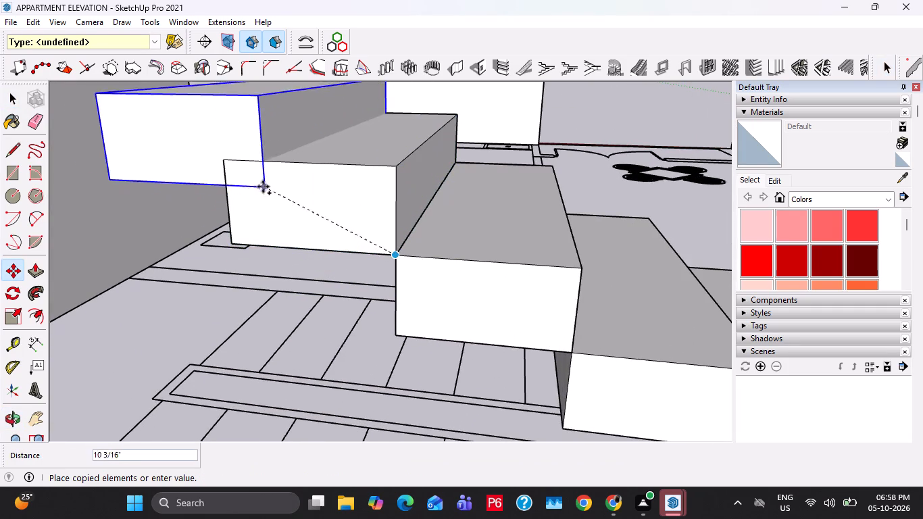
pyautogui.click(225, 159)
pyautogui.moveTo(297, 197); pyautogui.dragTo(384, 301, button='middle')
pyautogui.scroll(-8, 384, 301)
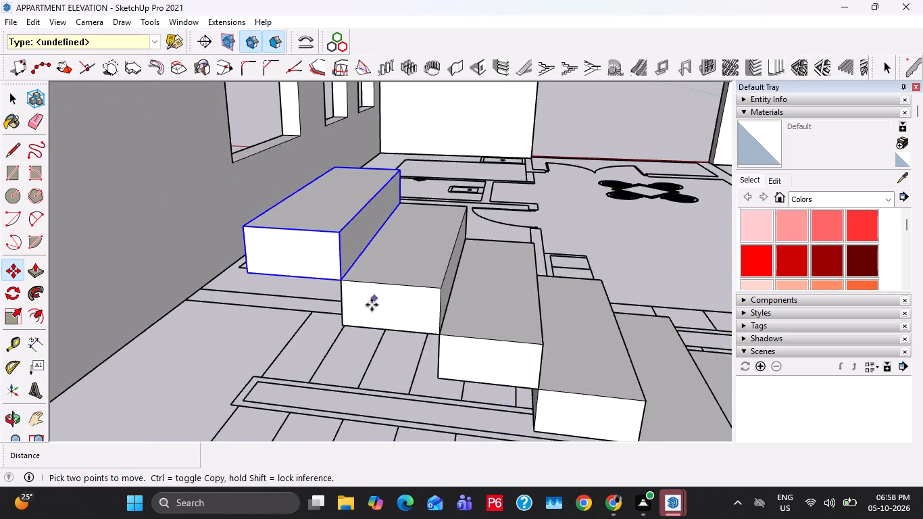
pyautogui.scroll(-1, 372, 305)
pyautogui.middleClick(364, 310)
pyautogui.press('space')
# Place a guide line along the top step's rear vertical edge with the Tape Measure.
pyautogui.scroll(-6, 362, 310)
pyautogui.press('t')
pyautogui.scroll(5, 305, 285)
pyautogui.doubleClick(332, 282)
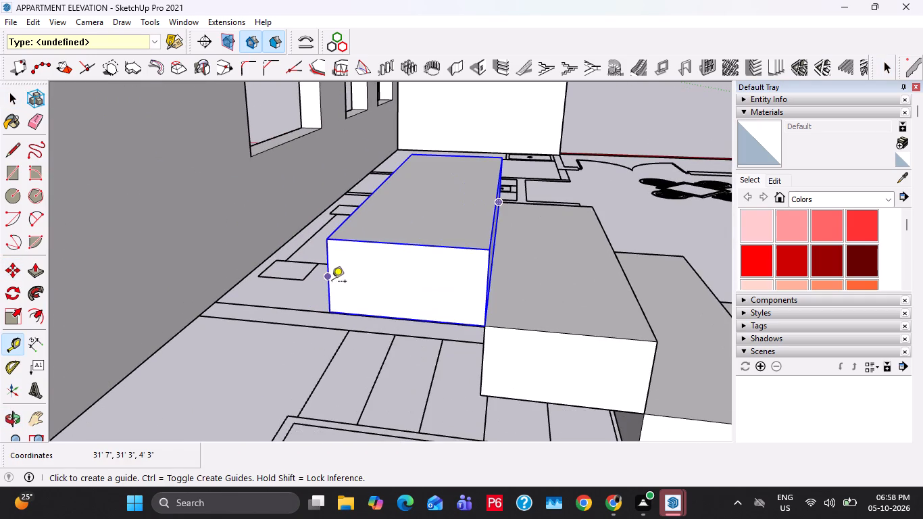
# Copy the top step two more times up the flight, setting each on the previous step's upper rear corner.
pyautogui.scroll(-4, 332, 282)
pyautogui.keyDown('shift'); pyautogui.moveTo(366, 350); pyautogui.dragTo(370, 262, button='middle'); pyautogui.keyUp('shift')
pyautogui.scroll(-3, 342, 293)
pyautogui.press('space')
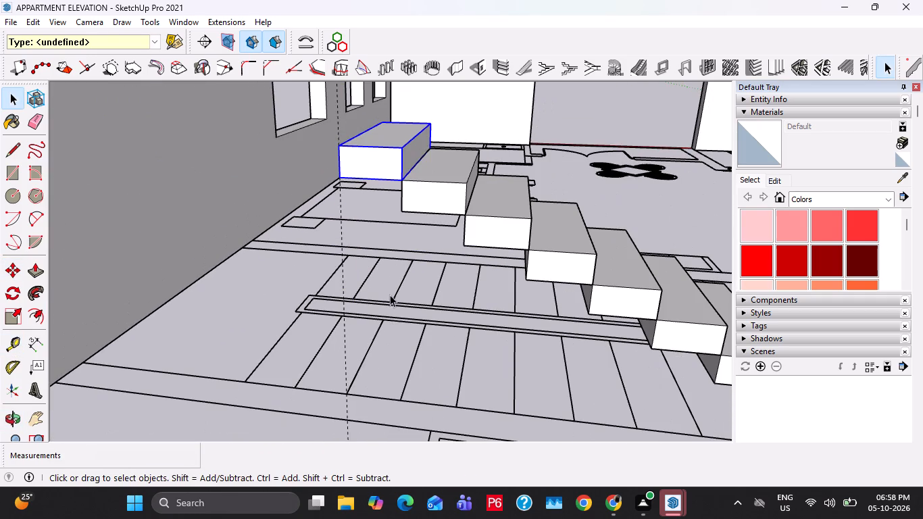
pyautogui.press('m')
pyautogui.click(399, 176)
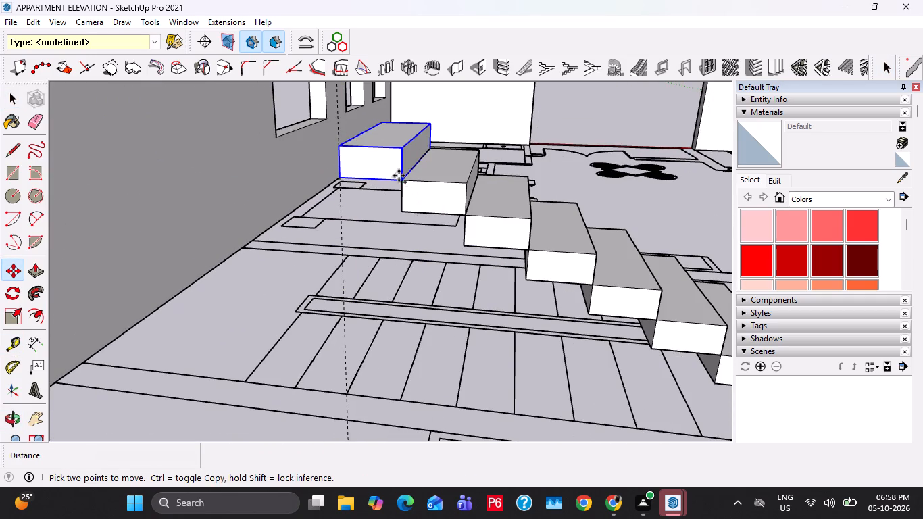
pyautogui.click(342, 149)
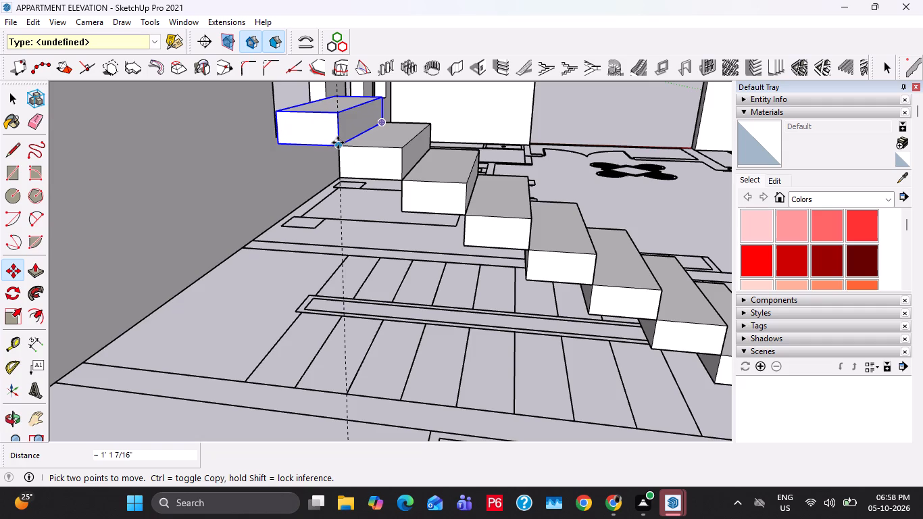
pyautogui.keyDown('ctrl'); pyautogui.click(338, 143); pyautogui.keyUp('ctrl')
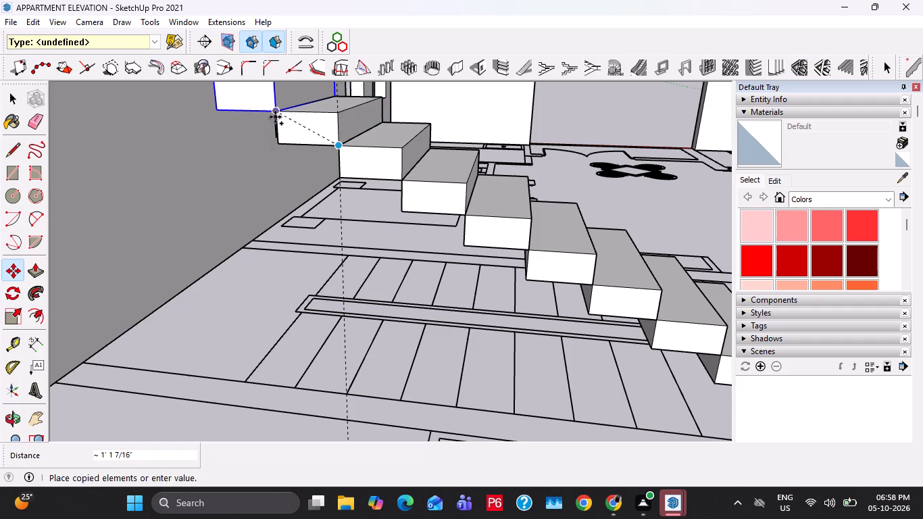
pyautogui.click(275, 117)
pyautogui.press('space')
# Place another guide line along the new top step's rear vertical edge.
pyautogui.scroll(-3, 368, 244)
pyautogui.moveTo(392, 293); pyautogui.dragTo(435, 316, button='middle')
pyautogui.press('t')
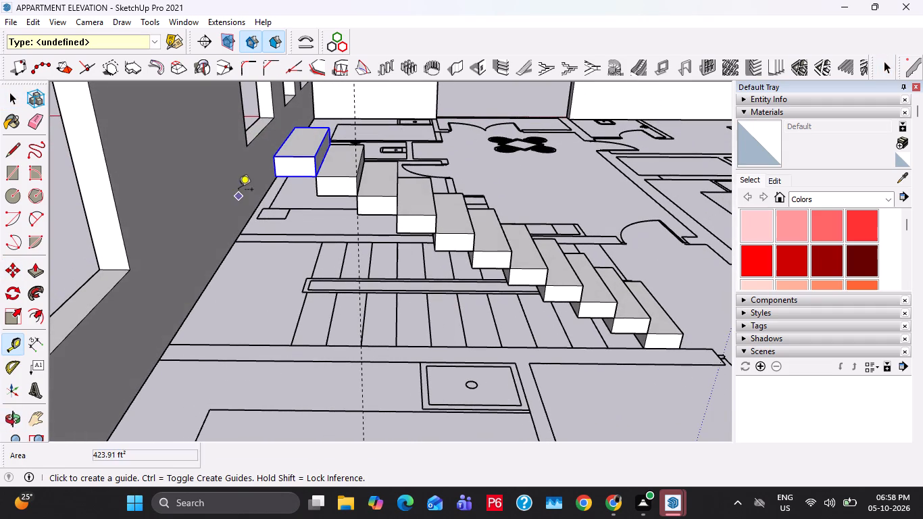
pyautogui.scroll(2, 274, 173)
pyautogui.doubleClick(277, 167)
# Copy the top step once more, corner to corner, to form the block for the landing.
pyautogui.moveTo(341, 307); pyautogui.dragTo(250, 338, button='middle')
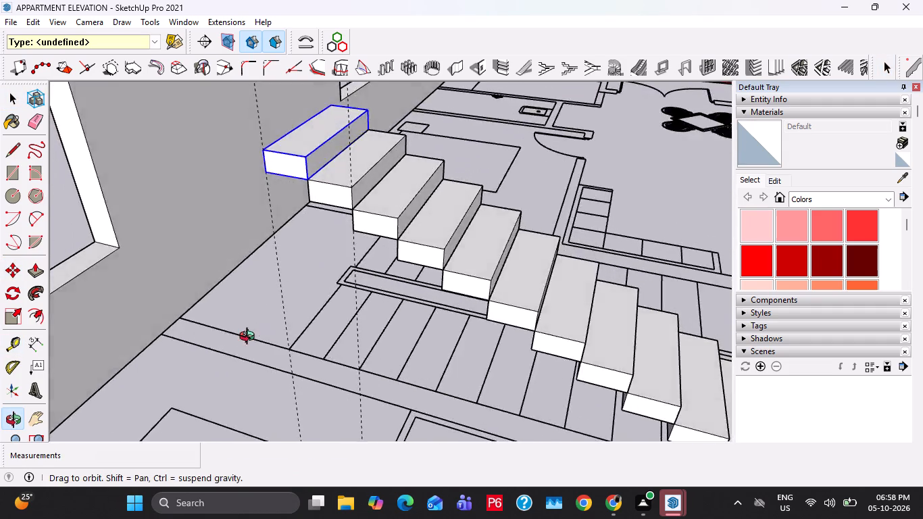
pyautogui.moveTo(250, 338); pyautogui.dragTo(153, 340, button='middle')
pyautogui.press('space')
pyautogui.scroll(-4, 366, 289)
pyautogui.moveTo(403, 290); pyautogui.dragTo(325, 347, button='middle')
pyautogui.moveTo(410, 266); pyautogui.dragTo(536, 262, button='middle')
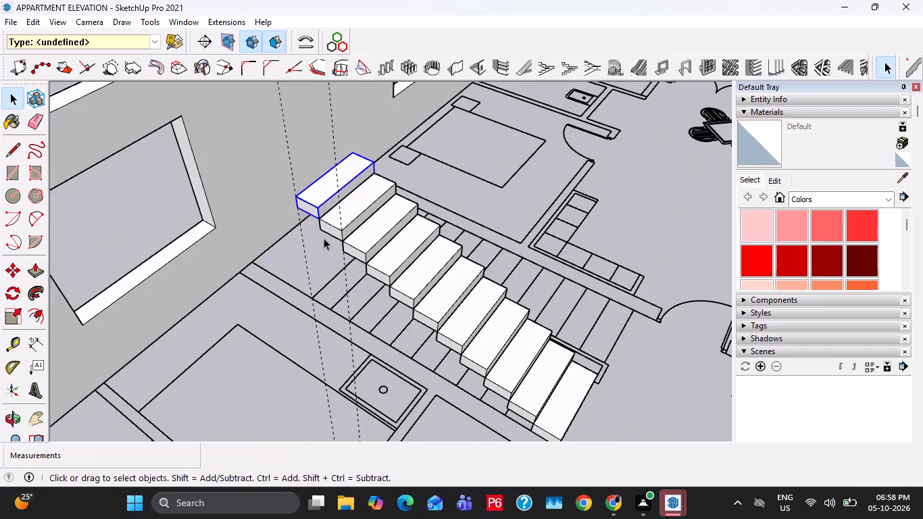
pyautogui.scroll(2, 324, 238)
pyautogui.moveTo(330, 247); pyautogui.dragTo(381, 262, button='middle')
pyautogui.press('m')
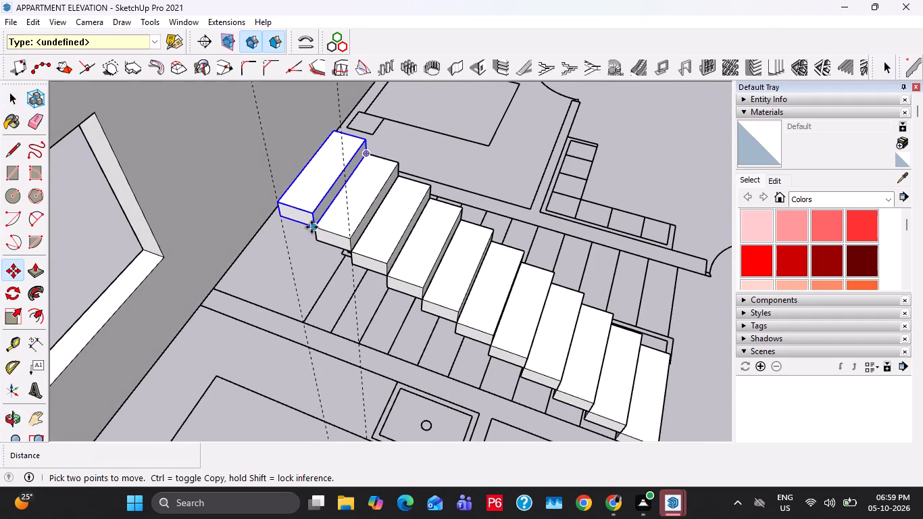
pyautogui.click(311, 227)
pyautogui.click(275, 204)
pyautogui.press('space')
# Open the top step's group and extrude its rear face 2' 6" toward the outer wall.
pyautogui.doubleClick(270, 172)
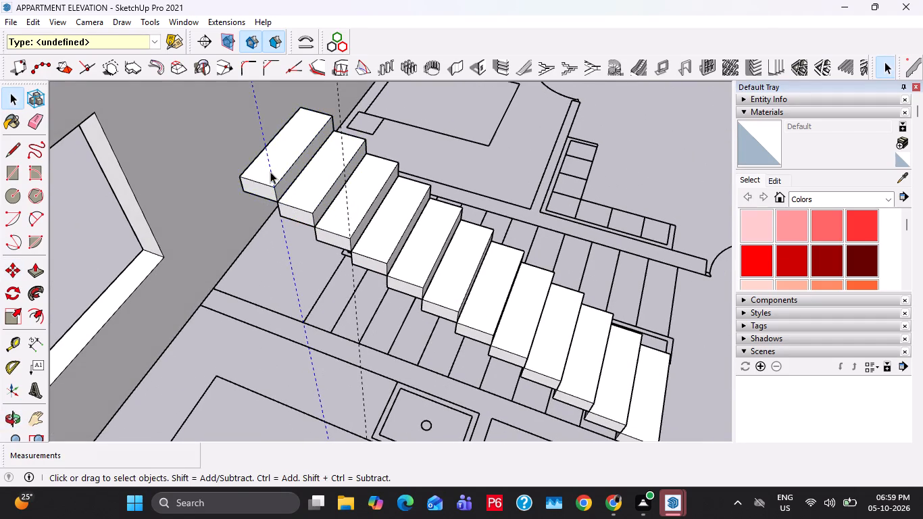
pyautogui.moveTo(271, 171); pyautogui.dragTo(426, 179, button='middle')
pyautogui.scroll(2, 248, 241)
pyautogui.doubleClick(248, 241)
pyautogui.moveTo(248, 241); pyautogui.dragTo(314, 214, button='middle')
pyautogui.scroll(1, 248, 241)
pyautogui.click(272, 244)
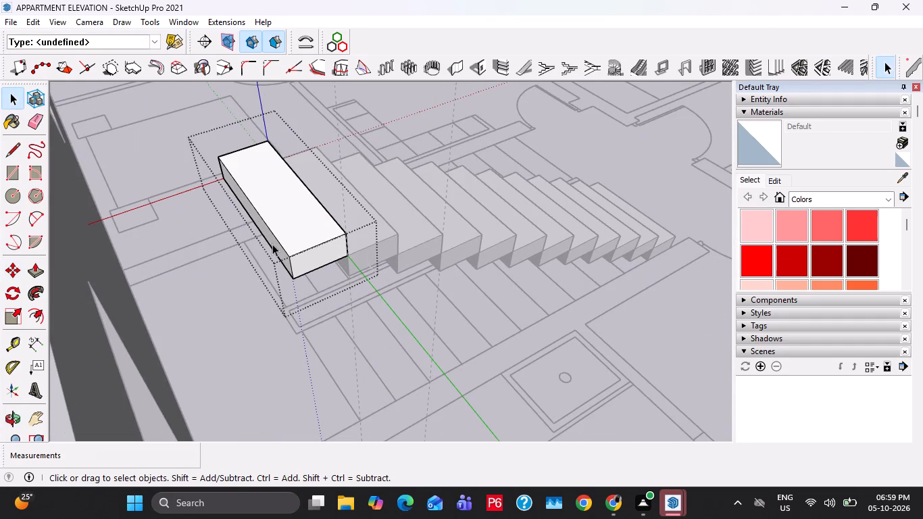
pyautogui.press('p')
pyautogui.click(272, 244)
pyautogui.scroll(-3, 198, 297)
pyautogui.click(147, 367)
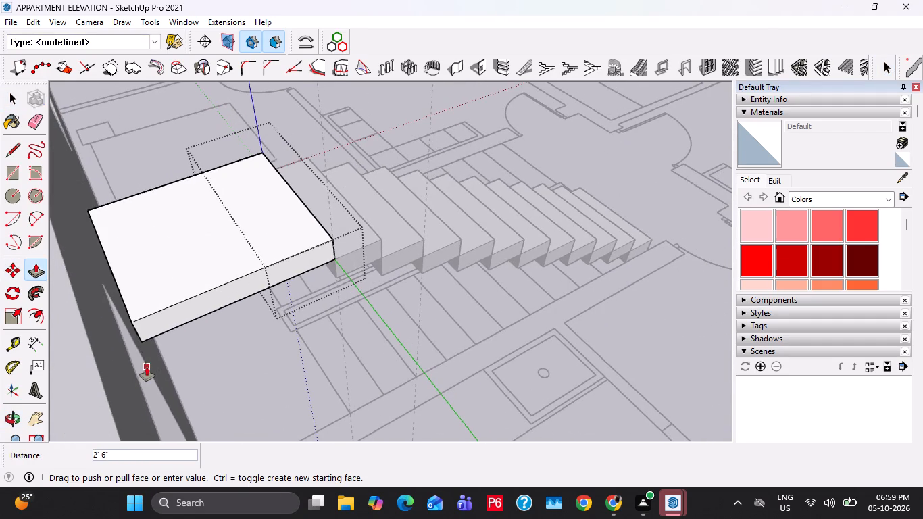
# Extend the landing's side face across the stairwell to the far wall line on the plan, and leave the group.
pyautogui.scroll(-5, 213, 257)
pyautogui.moveTo(237, 251); pyautogui.dragTo(1, 304, button='middle')
pyautogui.scroll(-4, 238, 220)
pyautogui.keyDown('shift'); pyautogui.moveTo(282, 193); pyautogui.dragTo(9, 312, button='middle'); pyautogui.keyUp('shift')
pyautogui.scroll(2, 459, 301)
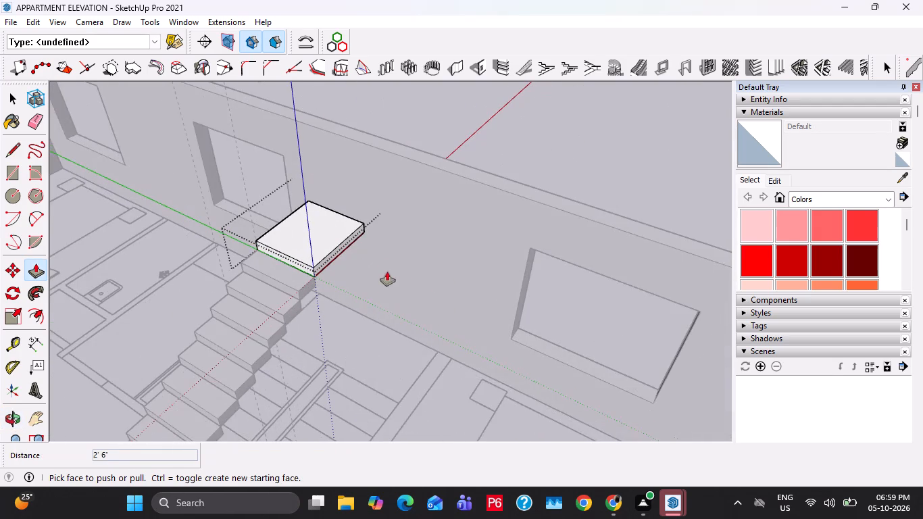
pyautogui.click(344, 246)
pyautogui.keyDown('shift'); pyautogui.moveTo(372, 317); pyautogui.dragTo(355, 238, button='middle'); pyautogui.keyUp('shift')
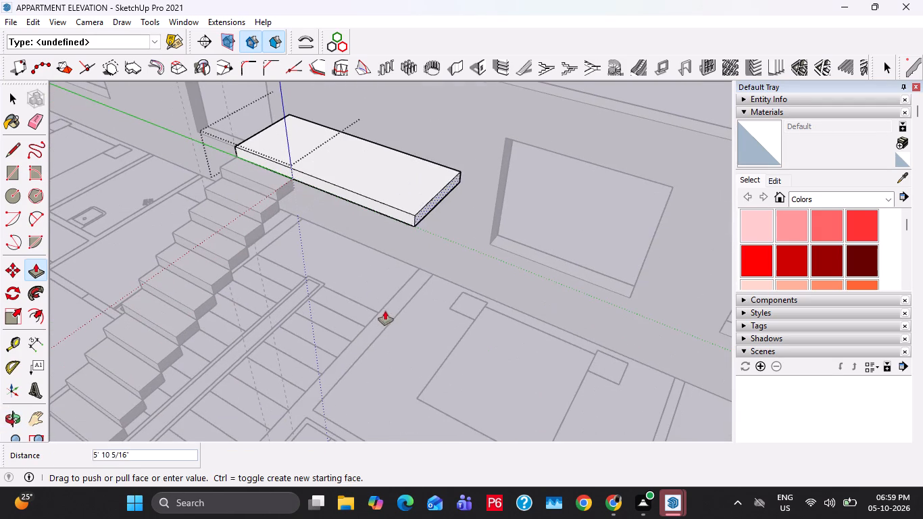
pyautogui.click(386, 302)
pyautogui.press('space')
pyautogui.press('Escape')
pyautogui.press('Escape')
pyautogui.press('space')
# Place a guide 3' 1 1/2" in from the landing's far end edge, at the corner of the plan's stair divider.
pyautogui.moveTo(304, 188); pyautogui.dragTo(353, 212, button='middle')
pyautogui.scroll(1, 296, 205)
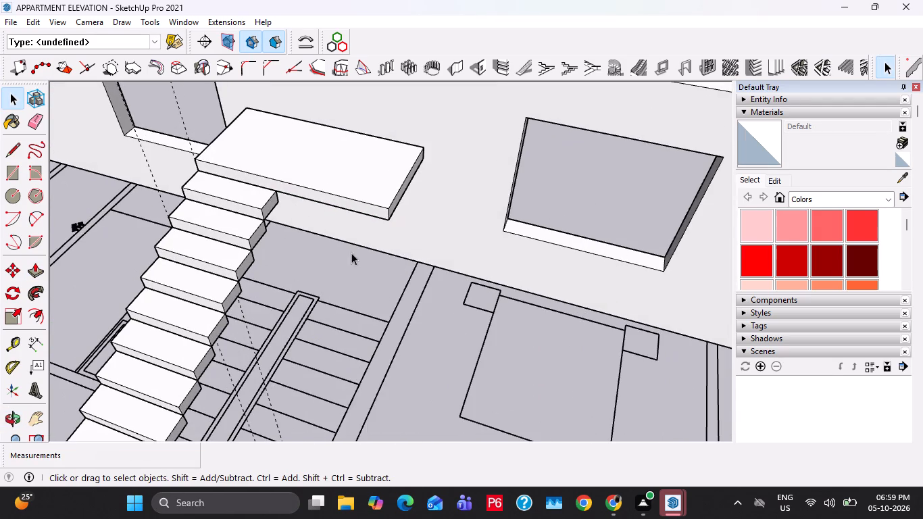
pyautogui.scroll(3, 403, 232)
pyautogui.press('t')
pyautogui.scroll(3, 382, 207)
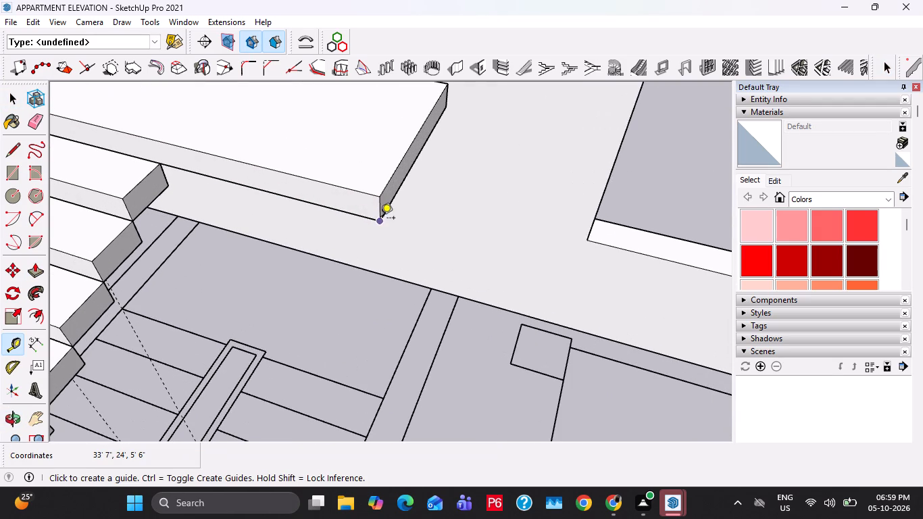
pyautogui.click(378, 208)
pyautogui.click(263, 359)
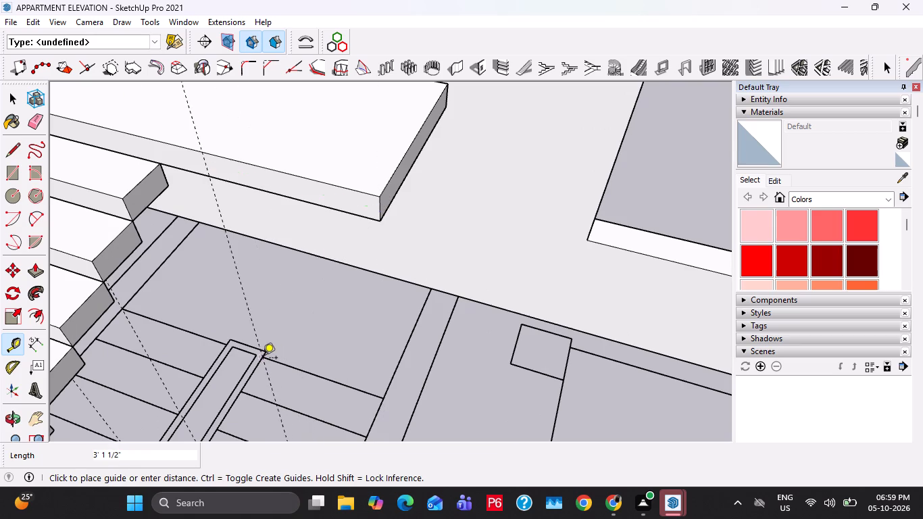
pyautogui.press('space')
# Copy the step just below the landing to where the guide meets the landing's front top edge.
pyautogui.scroll(-4, 320, 332)
pyautogui.moveTo(299, 322); pyautogui.dragTo(393, 303, button='middle')
pyautogui.click(174, 302)
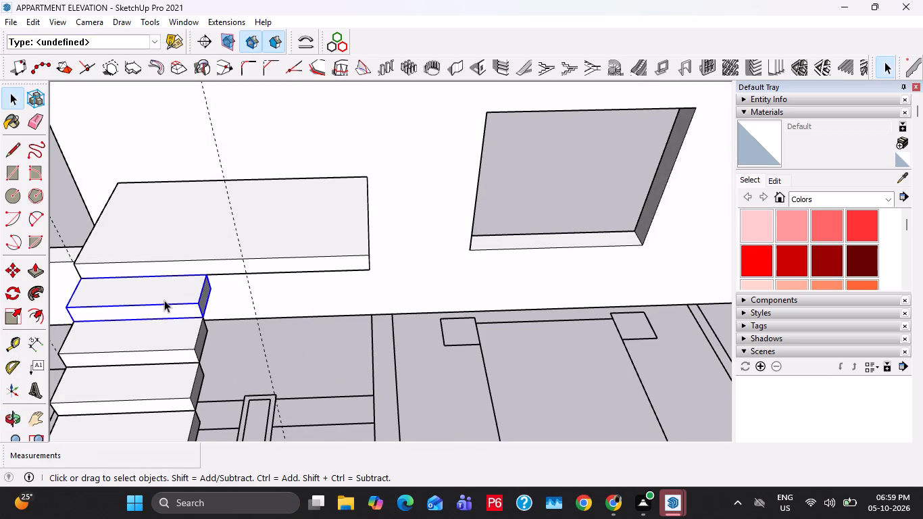
pyautogui.press('m')
pyautogui.click(73, 280)
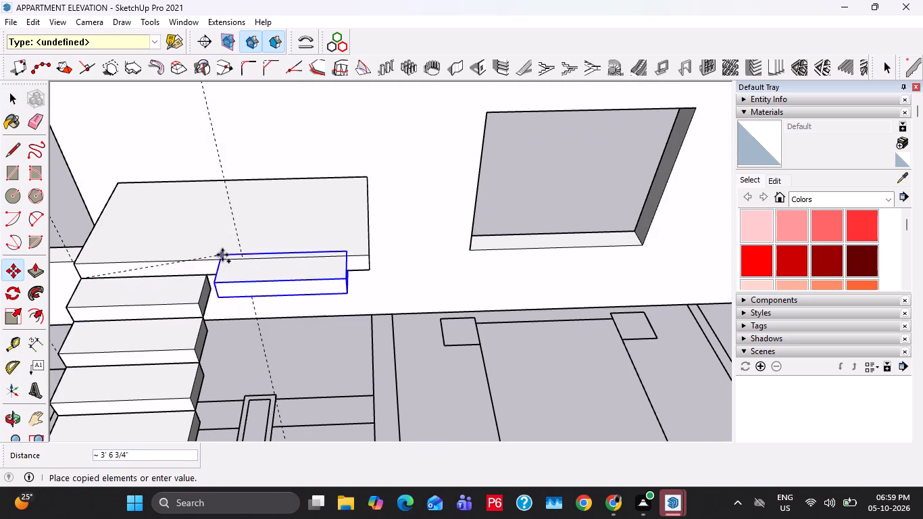
pyautogui.click(243, 257)
# Raise the copied step so its lower rear corner sits on the landing's top edge at the guide.
pyautogui.moveTo(293, 262); pyautogui.dragTo(436, 187, button='middle')
pyautogui.scroll(3, 301, 289)
pyautogui.click(236, 329)
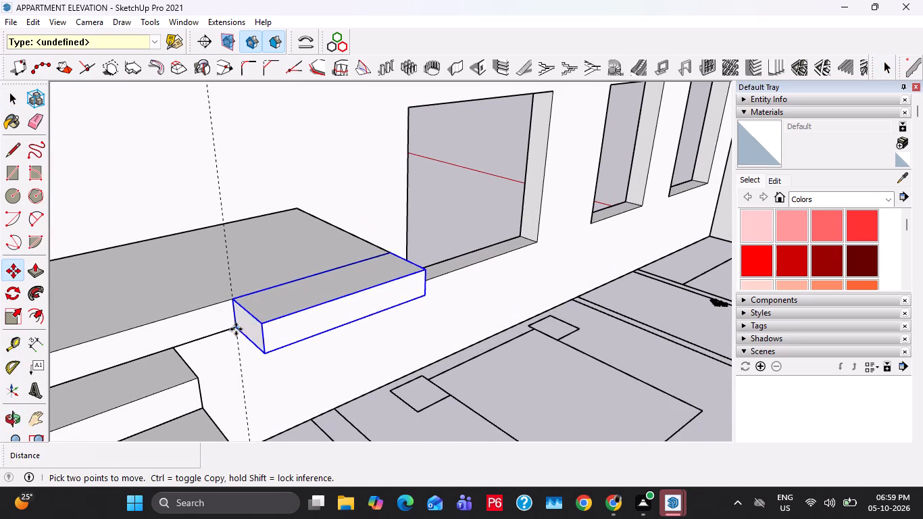
pyautogui.click(228, 298)
# Copy the second flight's first step six times upward away from the landing, corner to corner.
pyautogui.click(228, 299)
pyautogui.click(257, 293)
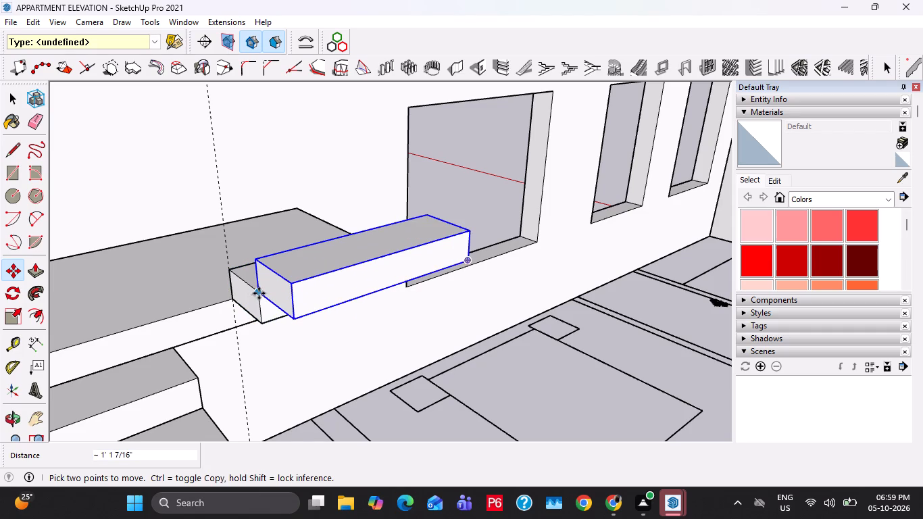
pyautogui.click(259, 294)
pyautogui.click(298, 284)
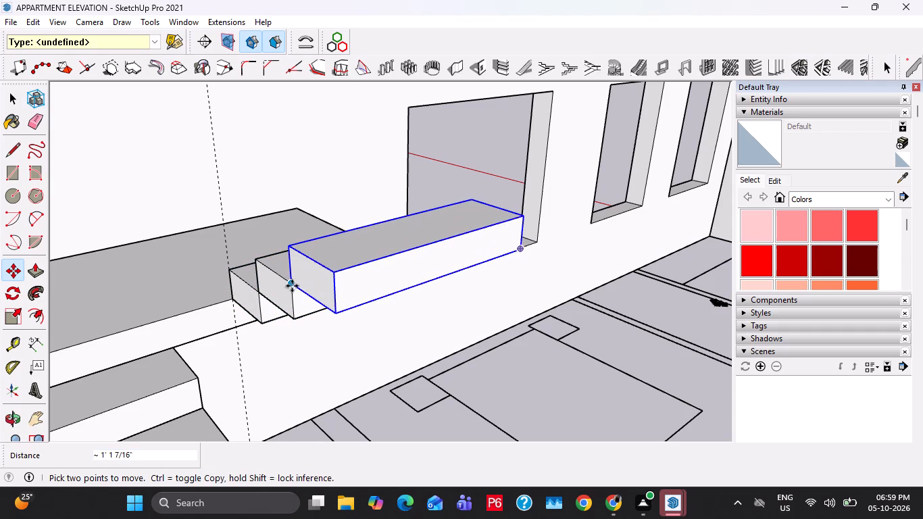
pyautogui.click(292, 286)
pyautogui.click(334, 274)
pyautogui.scroll(-9, 328, 273)
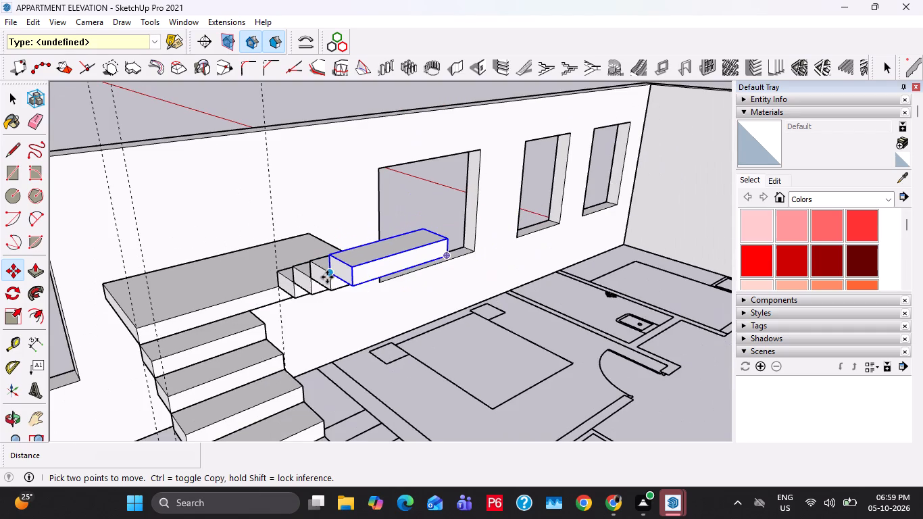
pyautogui.click(327, 277)
pyautogui.click(357, 268)
pyautogui.click(351, 270)
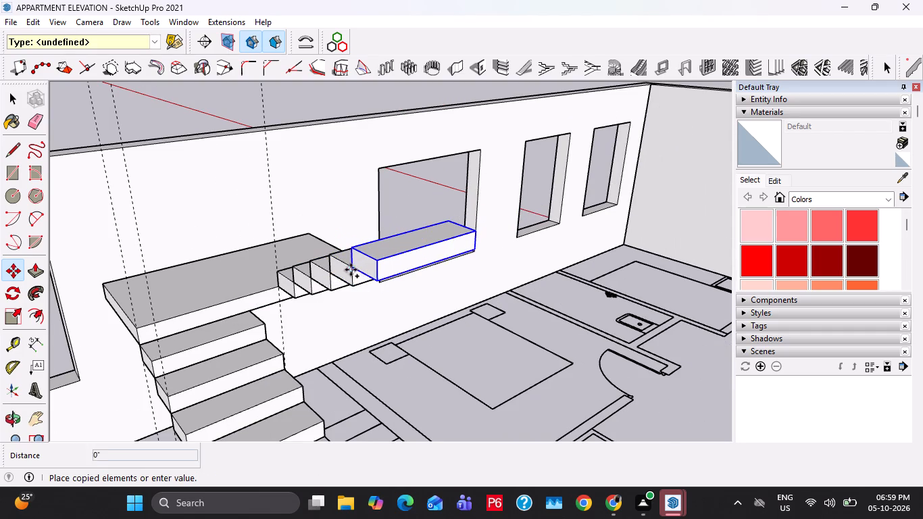
pyautogui.click(382, 255)
pyautogui.scroll(-4, 313, 248)
pyautogui.moveTo(320, 258); pyautogui.dragTo(450, 261, button='middle')
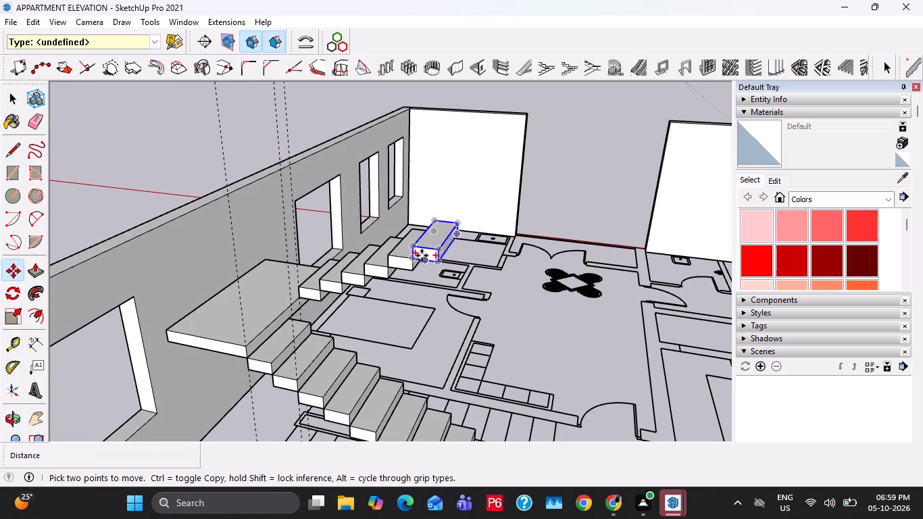
pyautogui.click(416, 258)
pyautogui.click(441, 249)
pyautogui.scroll(-6, 373, 224)
pyautogui.press('space')
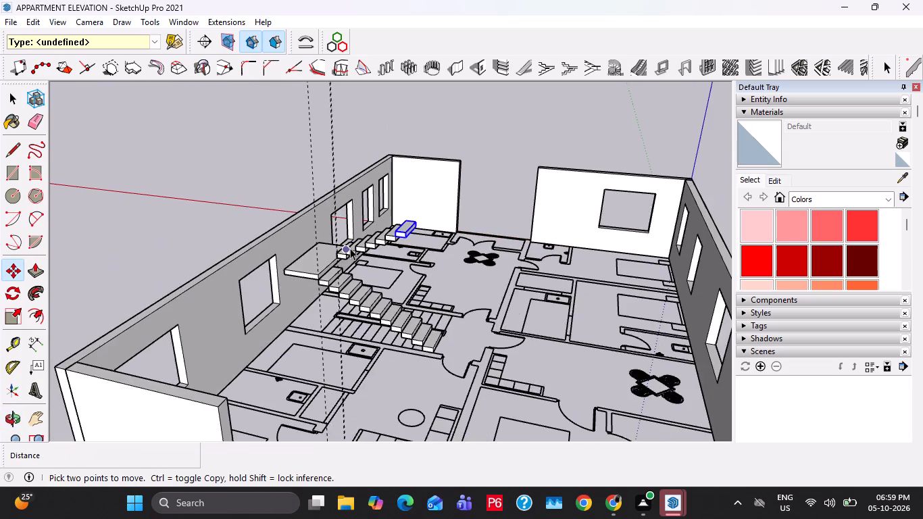
# Draw a 54' 9" by 37' 10" rectangle across the wall tops, between the building's diagonally opposite outer corners.
pyautogui.scroll(-8, 369, 288)
pyautogui.keyDown('shift'); pyautogui.moveTo(433, 382); pyautogui.dragTo(447, 341, button='middle'); pyautogui.keyUp('shift')
pyautogui.scroll(1, 396, 345)
pyautogui.moveTo(396, 345); pyautogui.dragTo(453, 395, button='middle')
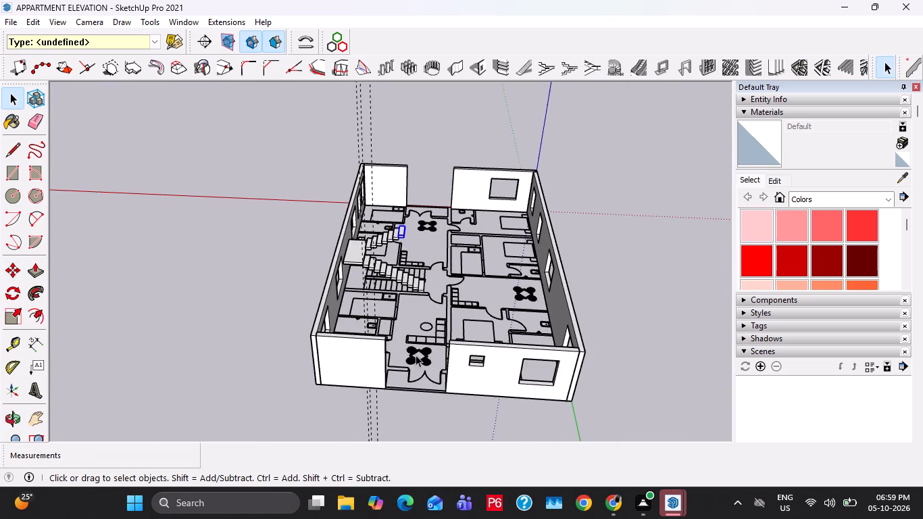
pyautogui.scroll(6, 409, 361)
pyautogui.moveTo(353, 326); pyautogui.dragTo(380, 341, button='middle')
pyautogui.press('r')
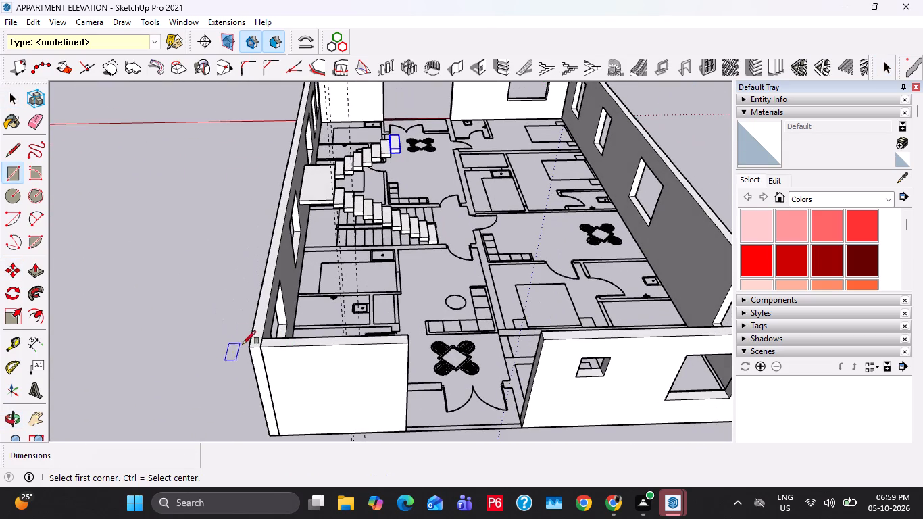
pyautogui.click(249, 347)
pyautogui.scroll(-5, 334, 293)
pyautogui.keyDown('shift'); pyautogui.moveTo(439, 238); pyautogui.dragTo(428, 355, button='middle'); pyautogui.keyUp('shift')
pyautogui.scroll(3, 463, 268)
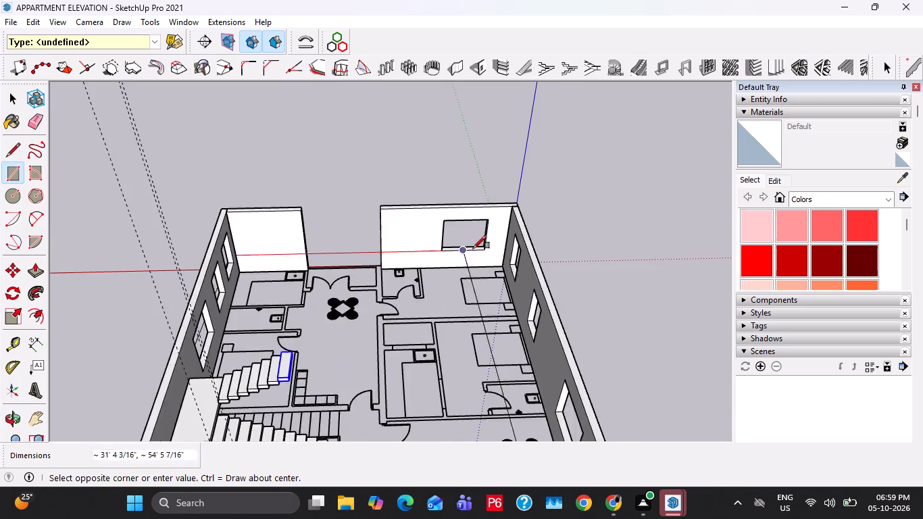
pyautogui.scroll(4, 473, 249)
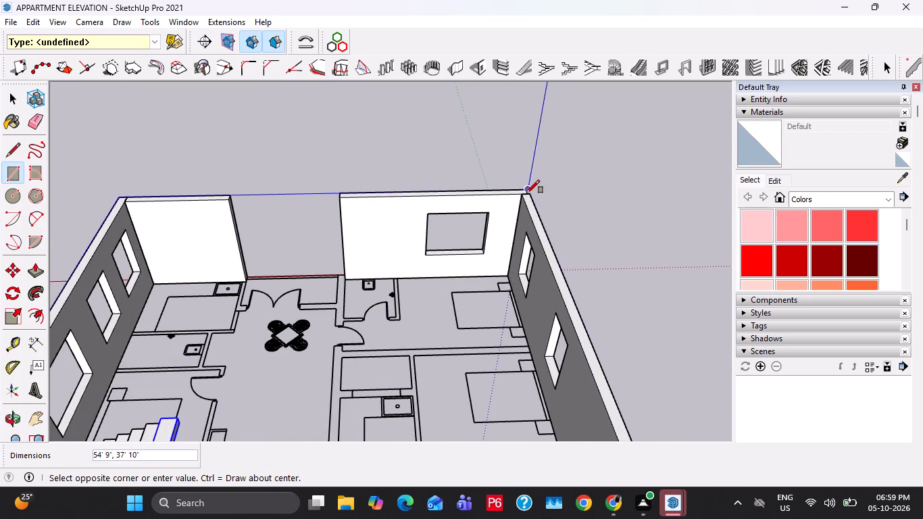
pyautogui.scroll(11, 526, 195)
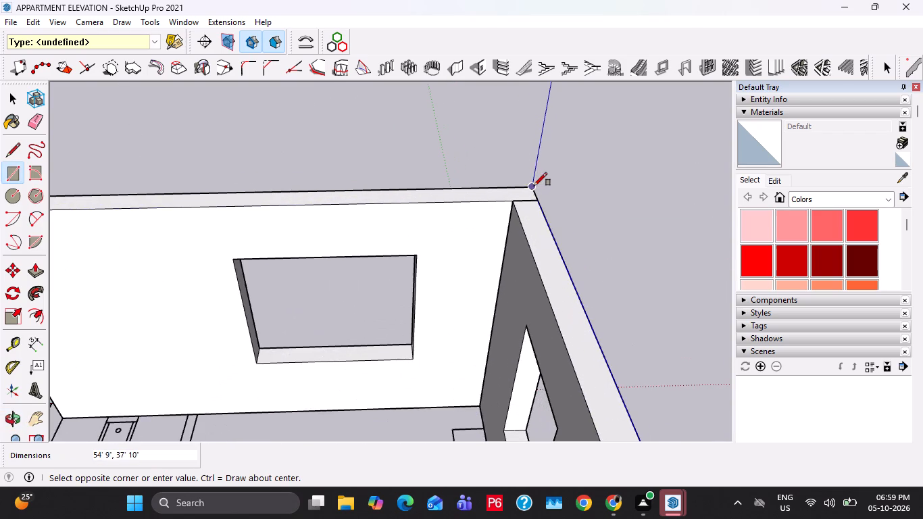
pyautogui.click(534, 187)
# Push/Pull the rectangle over the walls by 4" to form the roof slab.
pyautogui.press('space')
pyautogui.scroll(-6, 477, 196)
pyautogui.press('p')
pyautogui.click(451, 299)
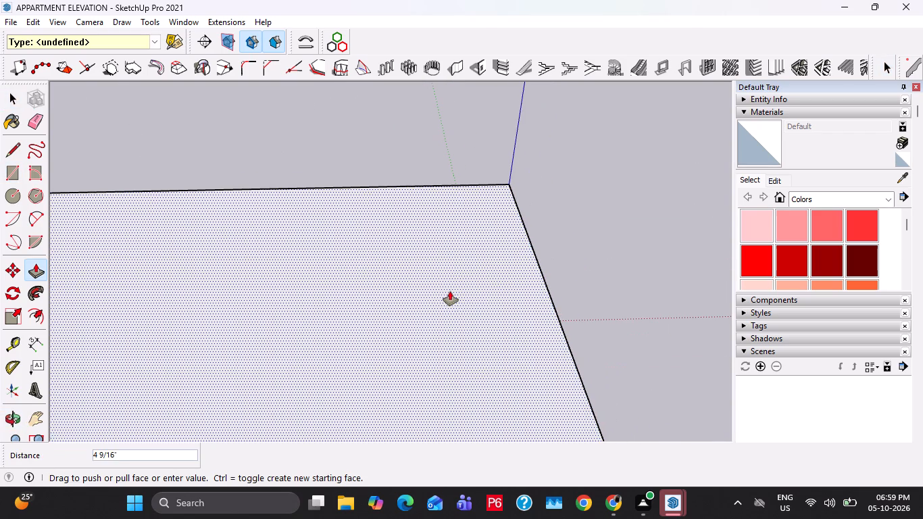
pyautogui.write('4"')
pyautogui.press('Return')
pyautogui.click(442, 294)
pyautogui.press('space')
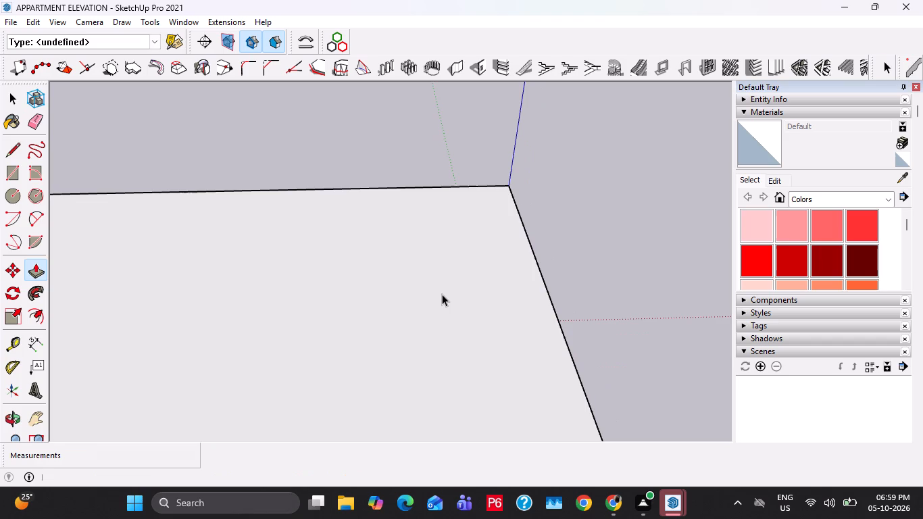
# Group all of the roof slab's geometry and hide the group.
pyautogui.tripleClick(441, 299)
pyautogui.rightClick(441, 299)
pyautogui.click(497, 180)
pyautogui.scroll(-18, 397, 247)
pyautogui.rightClick(336, 341)
pyautogui.click(385, 111)
# Copy the second flight's top step three more times upward, corner to corner.
pyautogui.scroll(2, 320, 351)
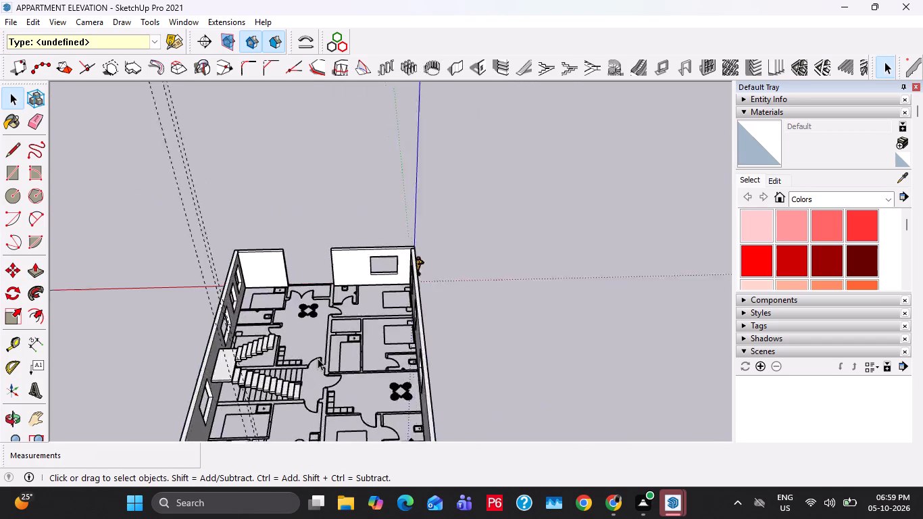
pyautogui.scroll(16, 318, 358)
pyautogui.moveTo(214, 317); pyautogui.dragTo(253, 283, button='middle')
pyautogui.click(228, 338)
pyautogui.scroll(3, 228, 338)
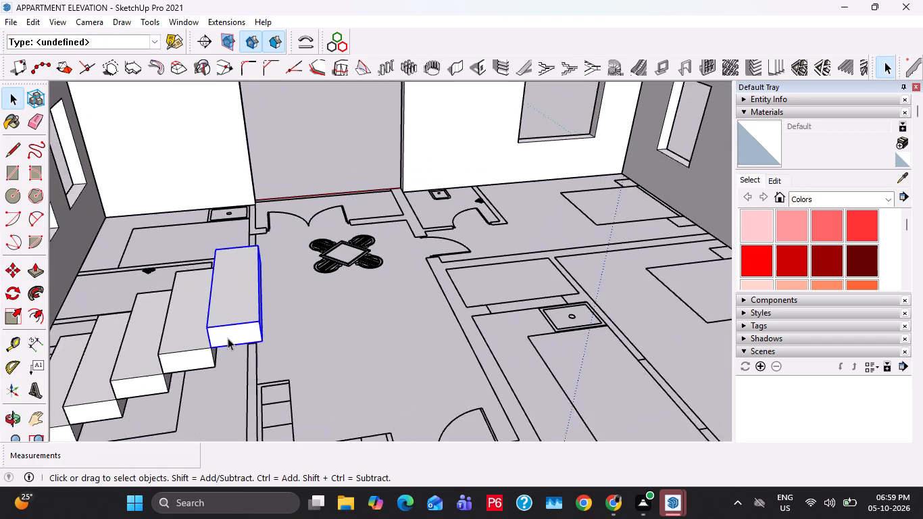
pyautogui.scroll(4, 228, 338)
pyautogui.press('m')
pyautogui.click(208, 350)
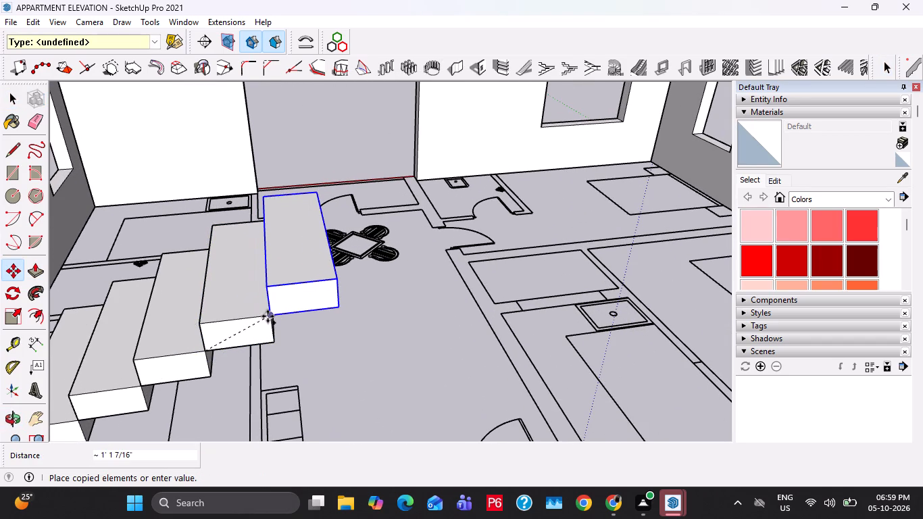
pyautogui.click(268, 316)
pyautogui.keyDown('ctrl'); pyautogui.click(268, 319); pyautogui.keyUp('ctrl')
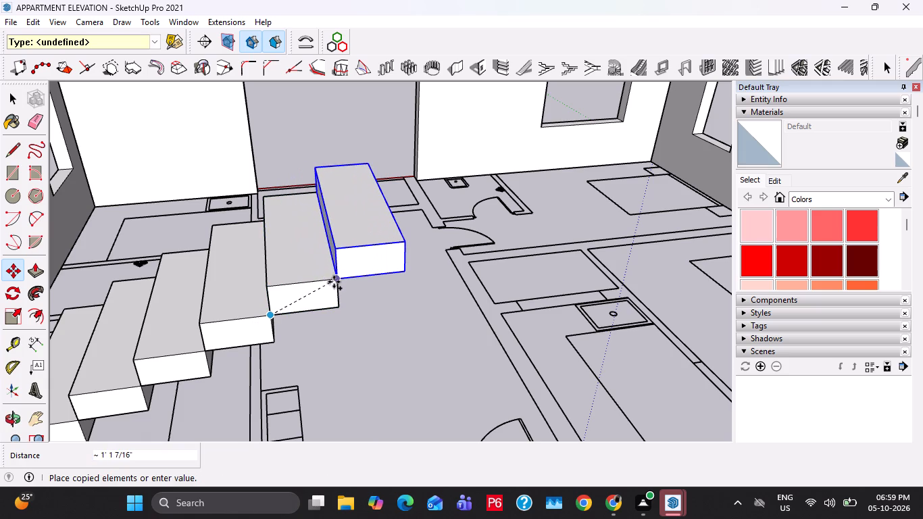
pyautogui.click(334, 282)
pyautogui.click(336, 282)
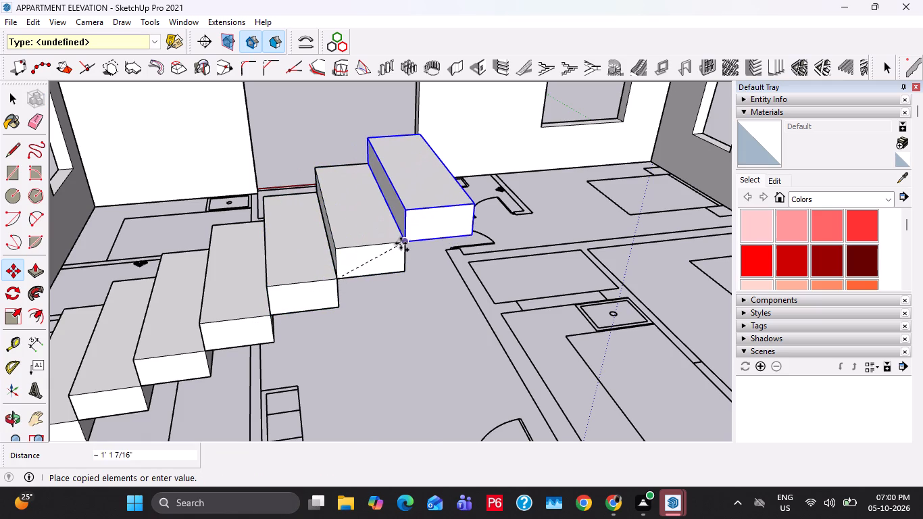
pyautogui.click(401, 243)
pyautogui.press('space')
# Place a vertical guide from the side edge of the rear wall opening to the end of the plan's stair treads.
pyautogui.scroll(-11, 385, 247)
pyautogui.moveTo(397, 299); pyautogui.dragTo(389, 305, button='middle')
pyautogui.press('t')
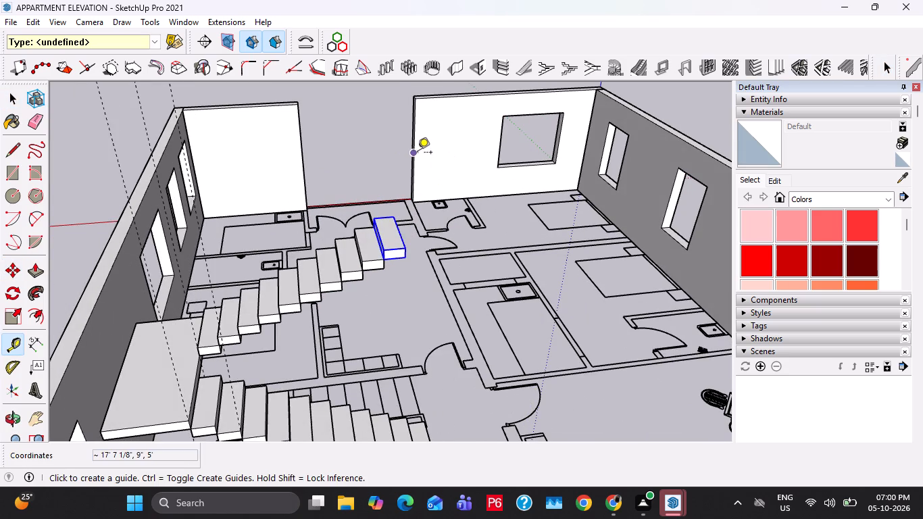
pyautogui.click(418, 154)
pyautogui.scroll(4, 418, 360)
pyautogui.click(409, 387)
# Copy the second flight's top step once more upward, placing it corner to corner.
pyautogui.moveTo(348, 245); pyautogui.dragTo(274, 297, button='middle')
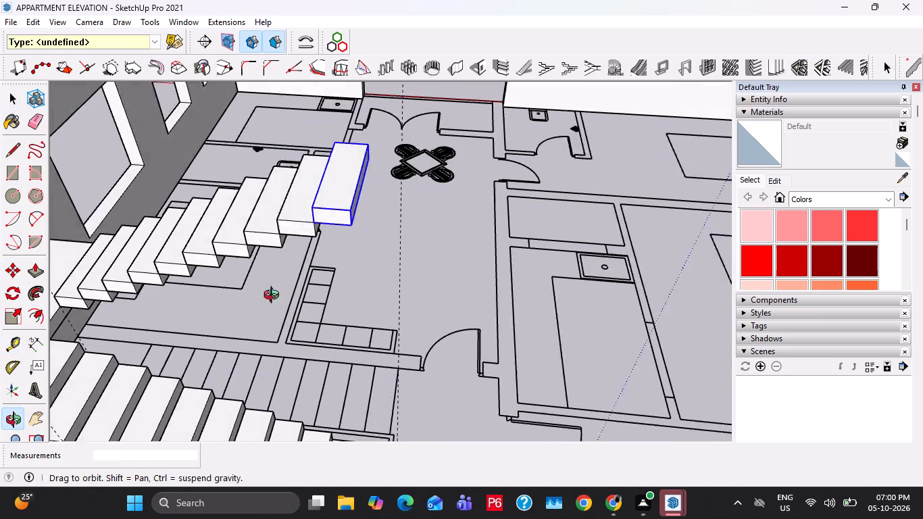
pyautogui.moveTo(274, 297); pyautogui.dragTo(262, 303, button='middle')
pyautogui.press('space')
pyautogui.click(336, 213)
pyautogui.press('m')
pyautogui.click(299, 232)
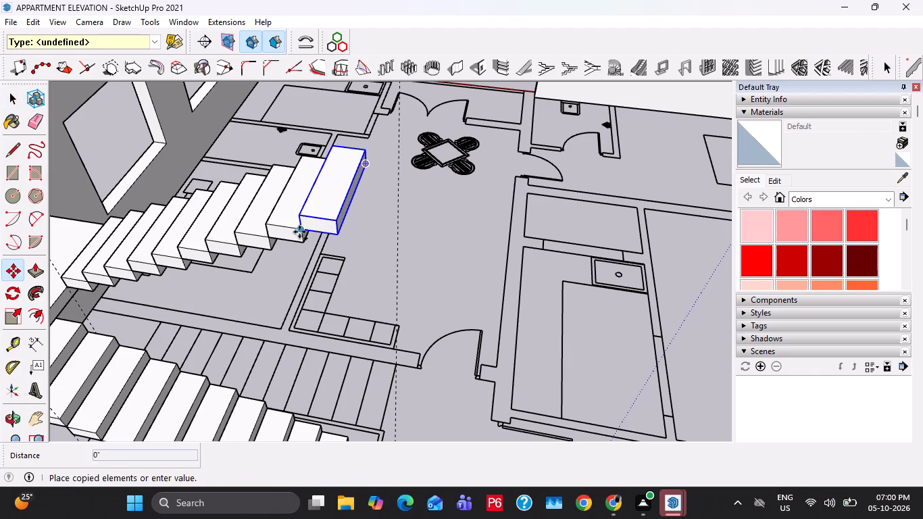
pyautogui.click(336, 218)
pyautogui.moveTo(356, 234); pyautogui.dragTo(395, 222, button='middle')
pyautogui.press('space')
# Unhide the last hidden object, the roof slab.
pyautogui.scroll(-12, 359, 233)
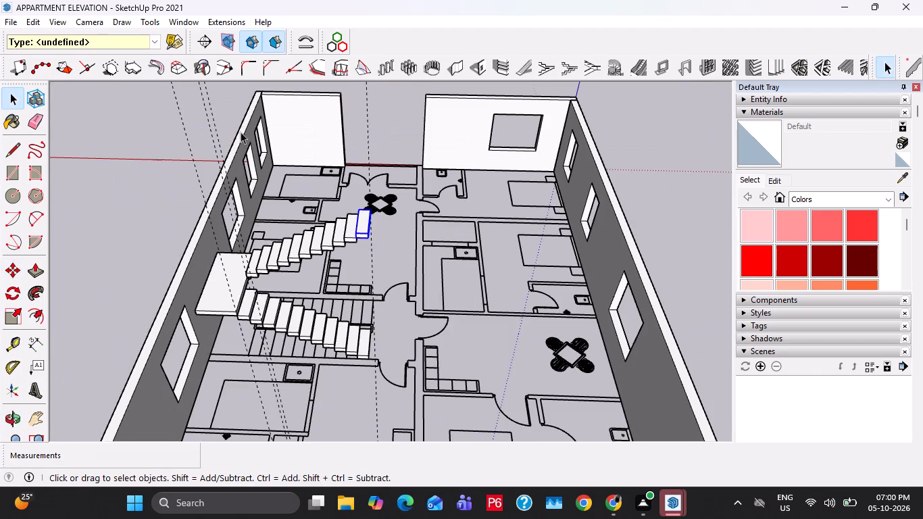
pyautogui.click(32, 22)
pyautogui.click(76, 230)
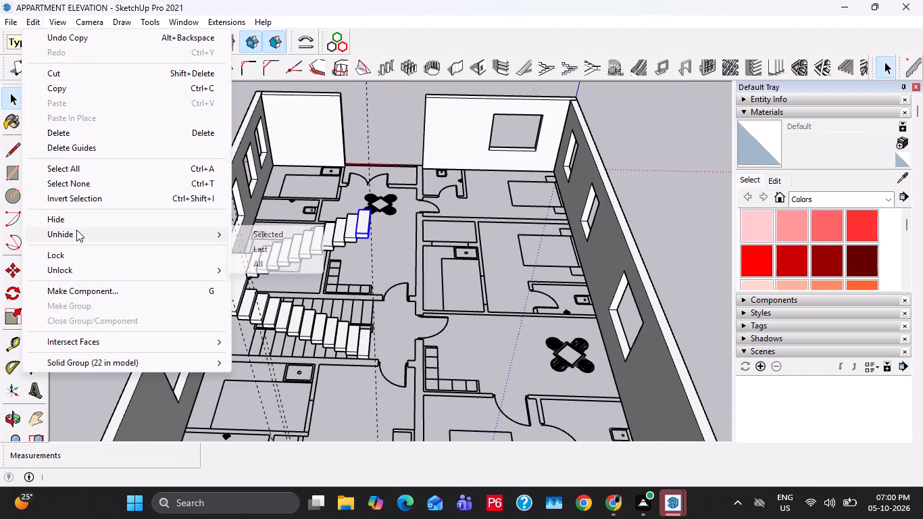
pyautogui.click(290, 255)
# Delete the two uppermost steps of the second flight that stand above the roof slab.
pyautogui.scroll(-3, 347, 278)
pyautogui.moveTo(374, 289); pyautogui.dragTo(344, 193, button='middle')
pyautogui.scroll(1, 371, 218)
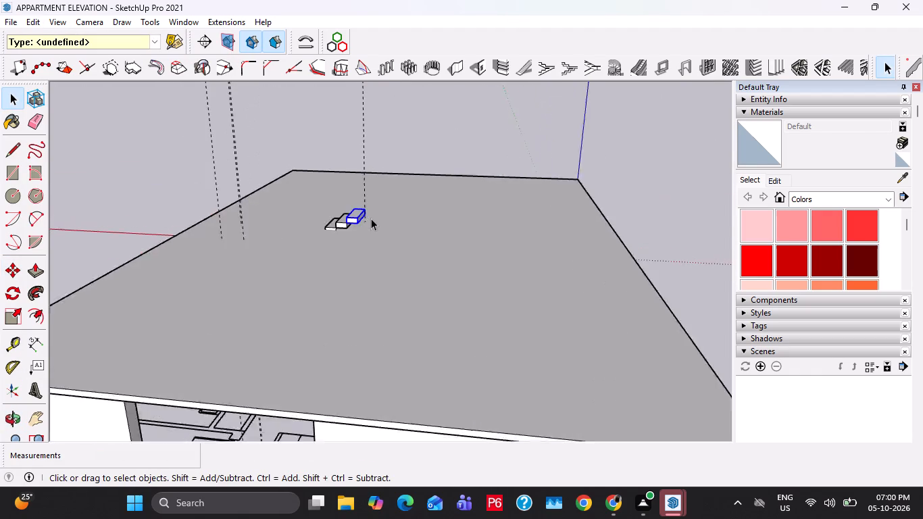
pyautogui.scroll(5, 371, 218)
pyautogui.press('BackSpace')
pyautogui.click(326, 224)
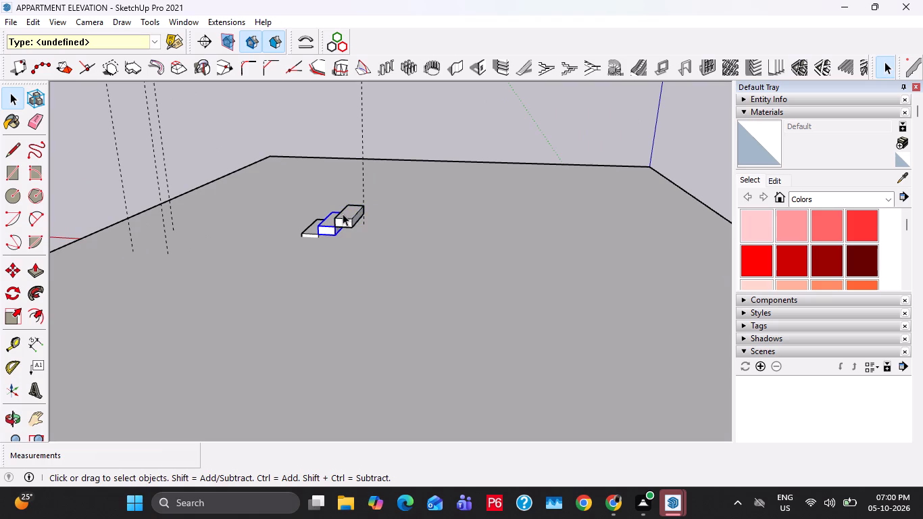
pyautogui.click(351, 218)
pyautogui.press('BackSpace')
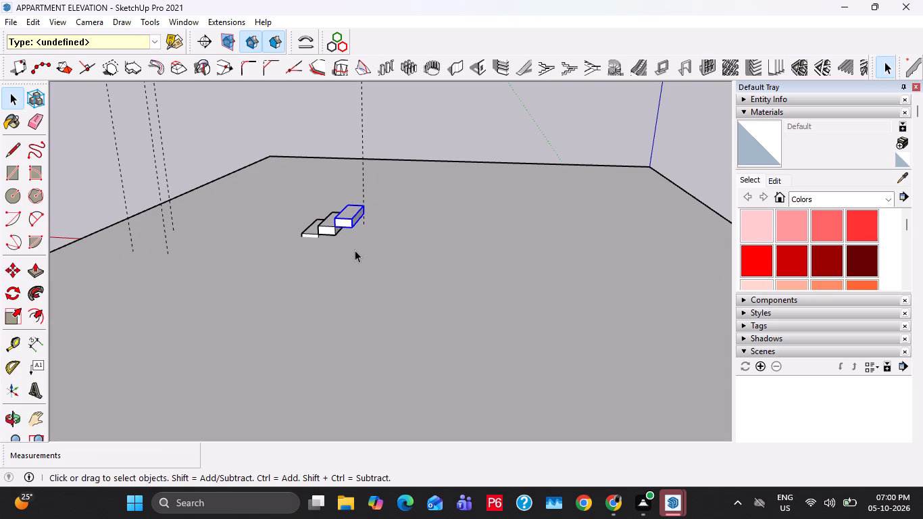
pyautogui.press('Delete')
pyautogui.click(339, 226)
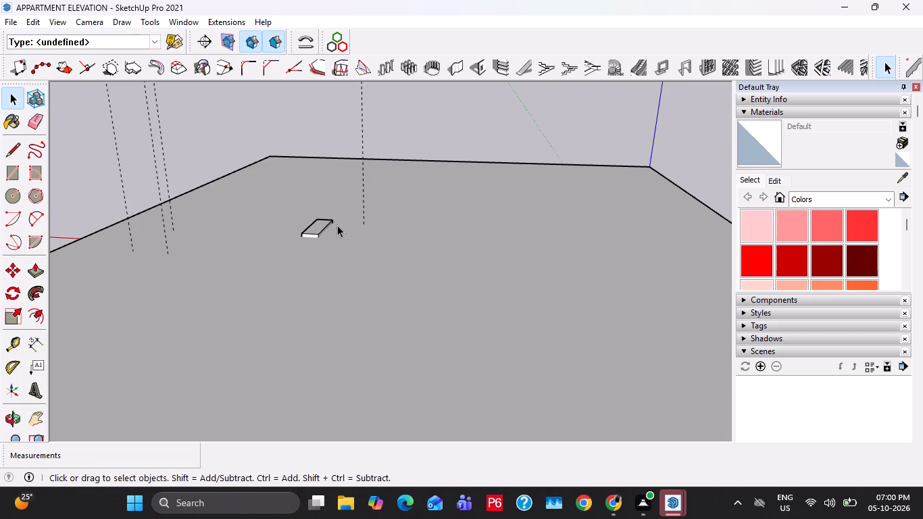
pyautogui.press('Delete')
# Hide the roof slab group again to expose the staircase.
pyautogui.moveTo(339, 271); pyautogui.dragTo(372, 354, button='middle')
pyautogui.scroll(-5, 364, 299)
pyautogui.moveTo(312, 333); pyautogui.dragTo(409, 348, button='middle')
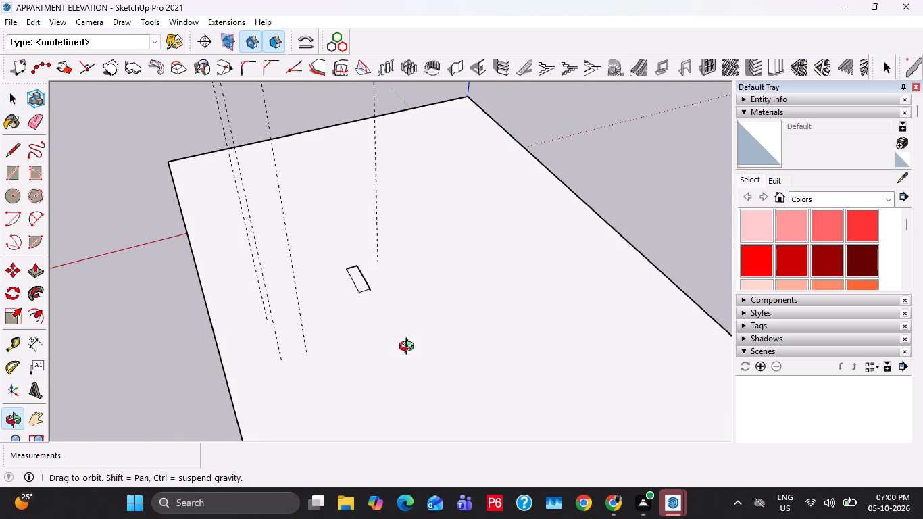
pyautogui.moveTo(409, 348); pyautogui.dragTo(410, 346, button='middle')
pyautogui.rightClick(365, 343)
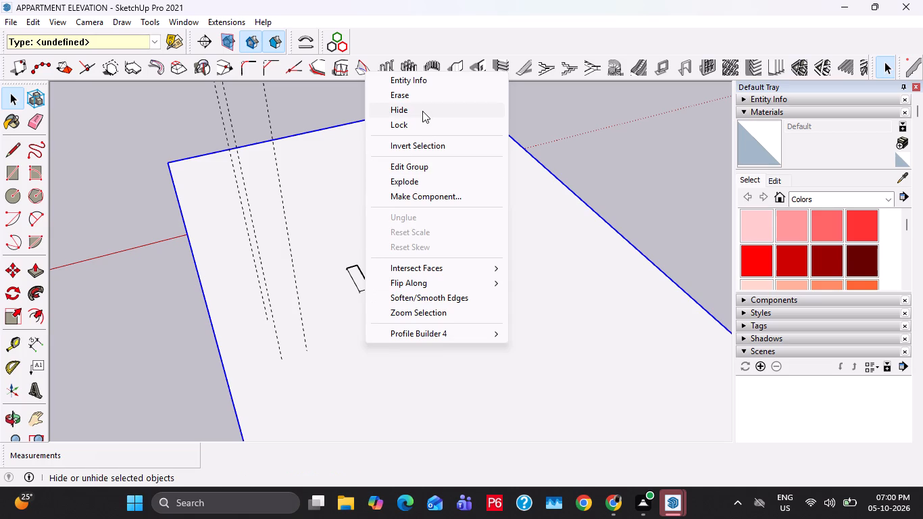
pyautogui.click(422, 111)
# Delete all guides in the model.
pyautogui.moveTo(404, 403); pyautogui.dragTo(236, 408, button='middle')
pyautogui.click(25, 26)
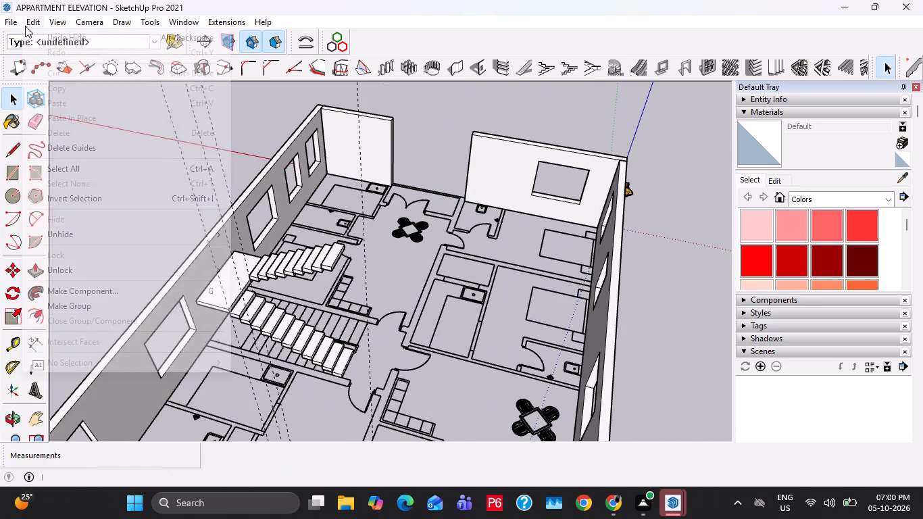
pyautogui.click(82, 154)
# Place a vertical guide through the landing's corner edge at the exterior wall, on the first flight's side.
pyautogui.middleClick(238, 316)
pyautogui.scroll(6, 206, 312)
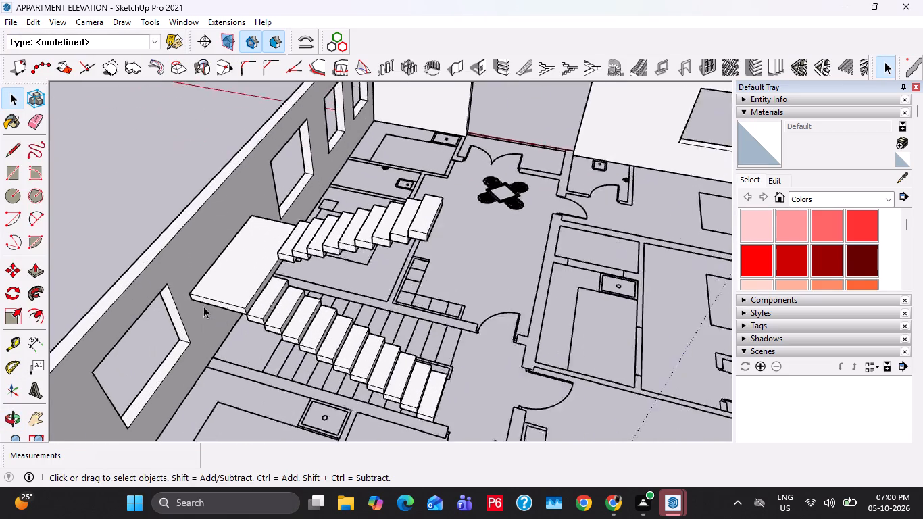
pyautogui.scroll(14, 203, 306)
pyautogui.press('t')
pyautogui.doubleClick(164, 270)
# Place a vertical guide through the outer front corner edge of the first flight's bottom step.
pyautogui.scroll(-8, 163, 269)
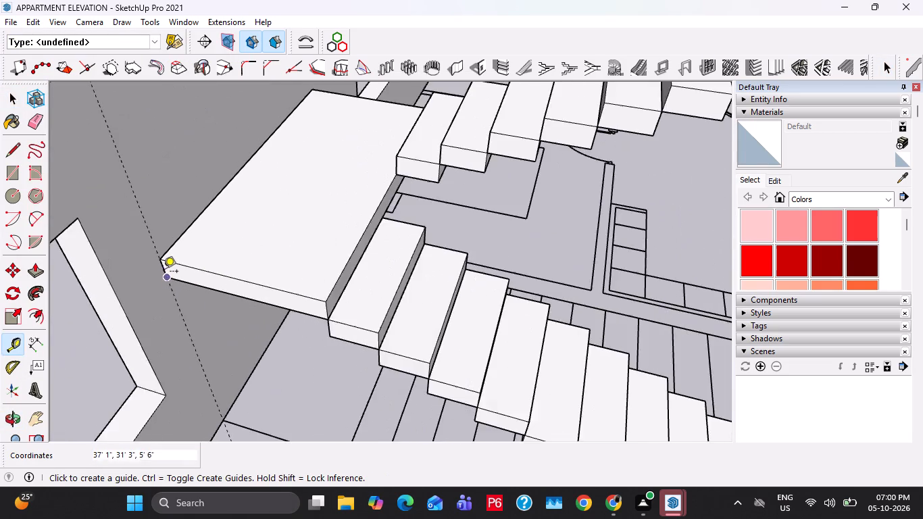
pyautogui.scroll(-4, 164, 272)
pyautogui.keyDown('shift'); pyautogui.moveTo(493, 372); pyautogui.dragTo(382, 202, button='middle'); pyautogui.keyUp('shift')
pyautogui.scroll(11, 419, 293)
pyautogui.doubleClick(473, 299)
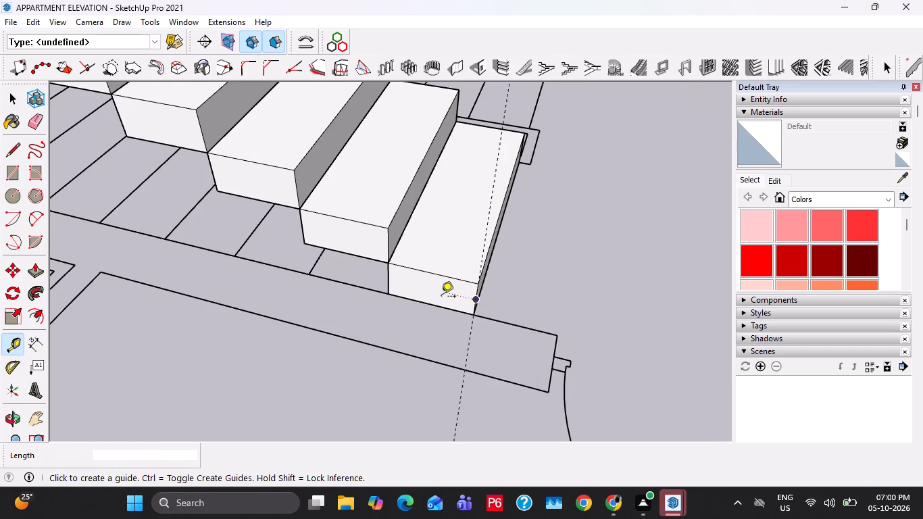
# Place a vertical guide through the outer front corner edge of the second flight's top step.
pyautogui.scroll(-12, 417, 300)
pyautogui.keyDown('shift'); pyautogui.moveTo(418, 239); pyautogui.dragTo(361, 445, button='middle'); pyautogui.keyUp('shift')
pyautogui.keyDown('shift'); pyautogui.scroll(-5, 362, 366); pyautogui.keyUp('shift')
pyautogui.scroll(3, 389, 272)
pyautogui.moveTo(380, 262); pyautogui.dragTo(228, 270, button='middle')
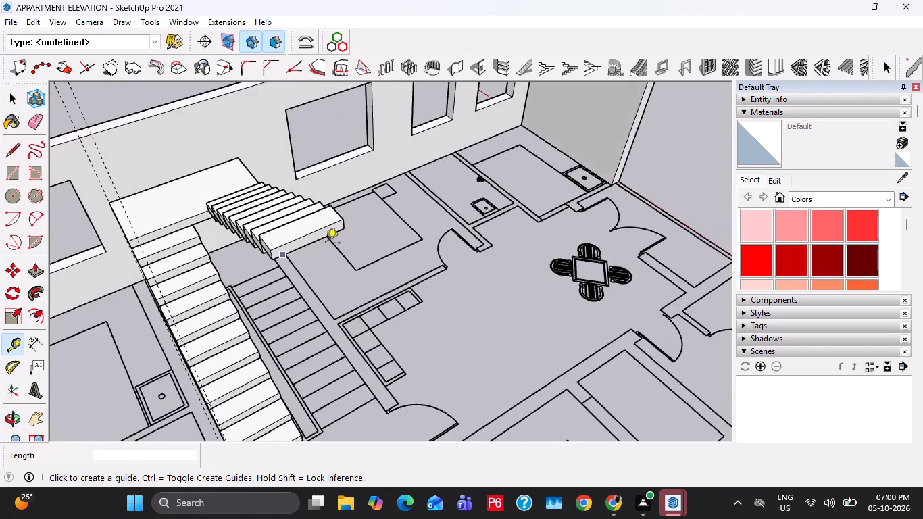
pyautogui.scroll(6, 349, 237)
pyautogui.doubleClick(334, 208)
# Place a vertical guide from the adjacent window's side edge to where the plan's stairwell wall meets the exterior wall.
pyautogui.scroll(-10, 343, 337)
pyautogui.keyDown('shift'); pyautogui.moveTo(361, 289); pyautogui.dragTo(274, 304, button='middle'); pyautogui.keyUp('shift')
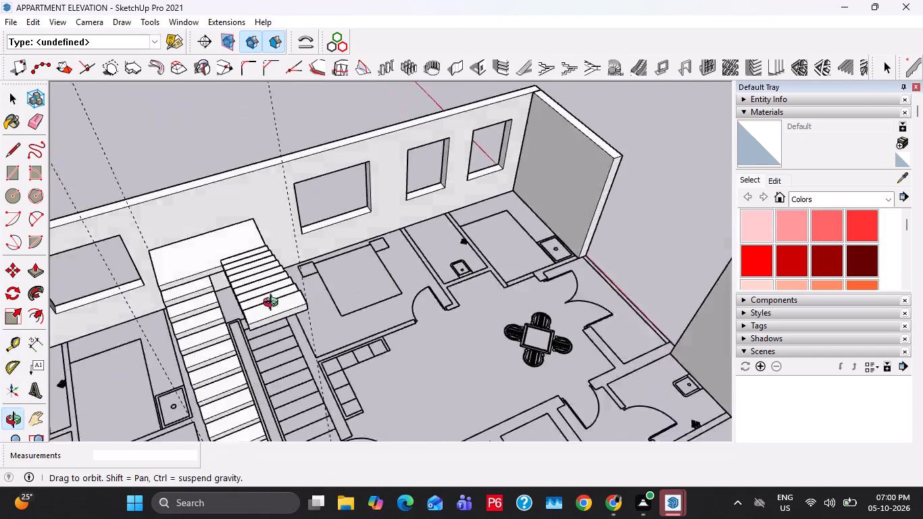
pyautogui.keyDown('shift'); pyautogui.moveTo(274, 304); pyautogui.dragTo(199, 304, button='middle'); pyautogui.keyUp('shift')
pyautogui.scroll(7, 381, 232)
pyautogui.click(349, 190)
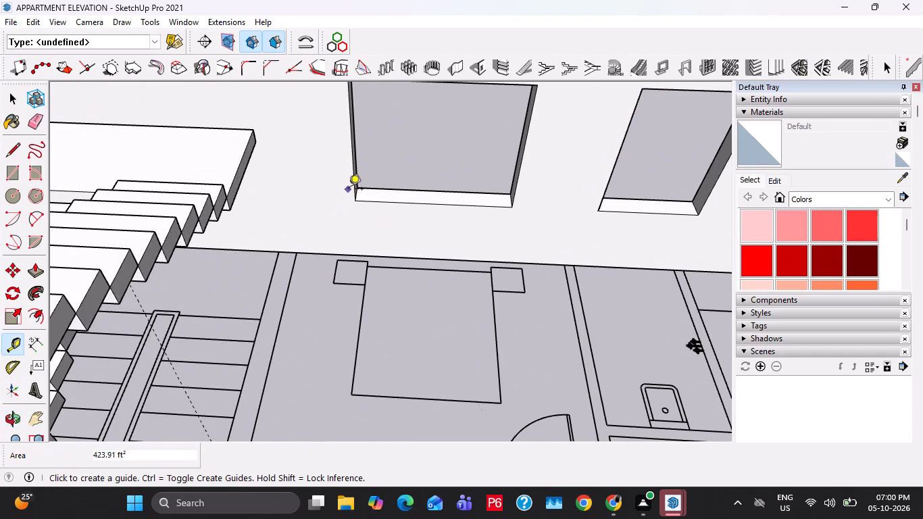
pyautogui.press('space')
pyautogui.press('t')
pyautogui.click(355, 168)
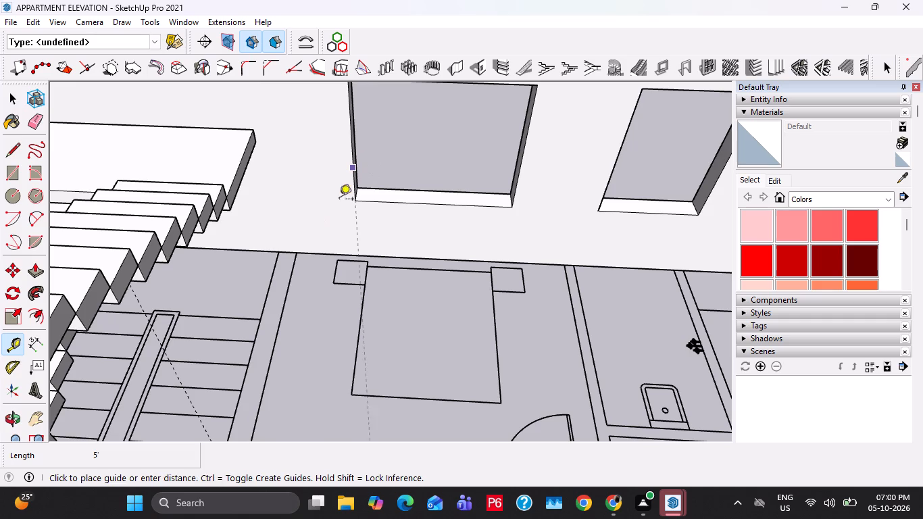
pyautogui.click(278, 253)
pyautogui.press('space')
# Unhide the roof slab with the new stairwell guides in place.
pyautogui.scroll(-10, 299, 250)
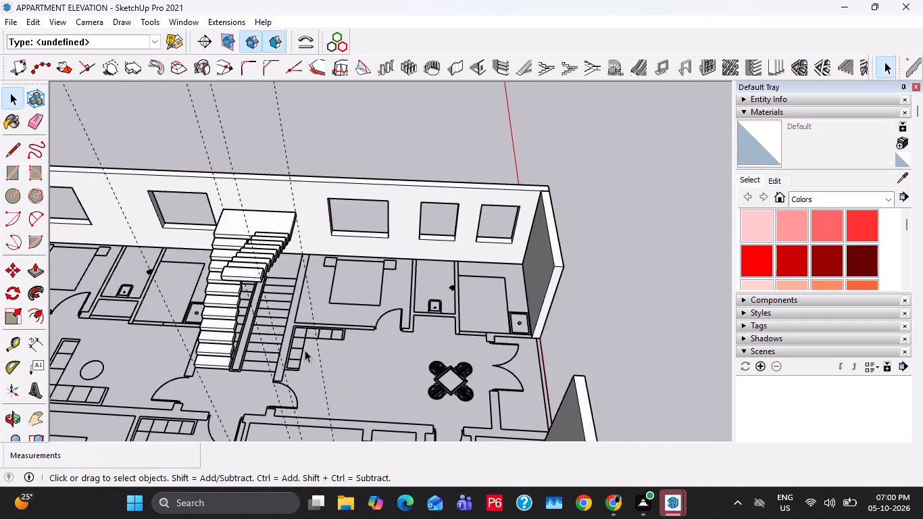
pyautogui.moveTo(305, 350); pyautogui.dragTo(356, 332, button='middle')
pyautogui.scroll(-3, 389, 321)
pyautogui.moveTo(297, 355); pyautogui.dragTo(407, 340, button='middle')
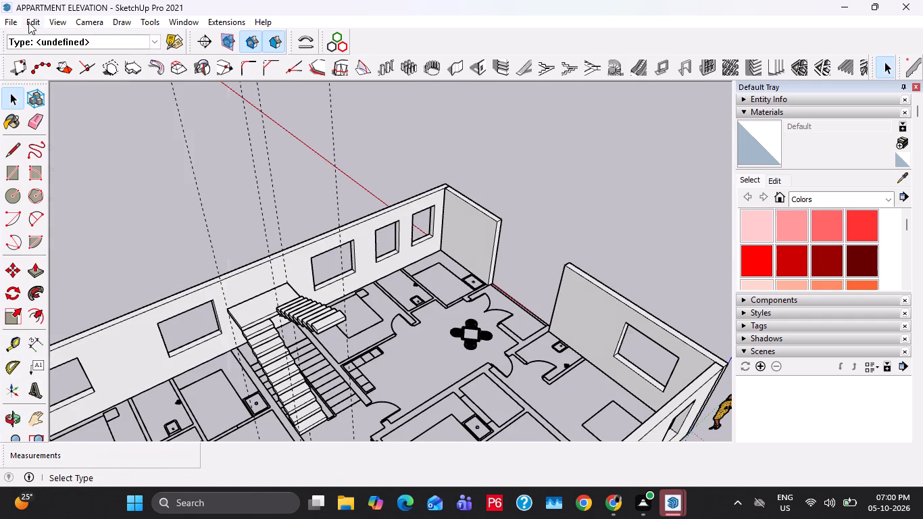
pyautogui.click(28, 22)
pyautogui.click(79, 239)
pyautogui.click(267, 250)
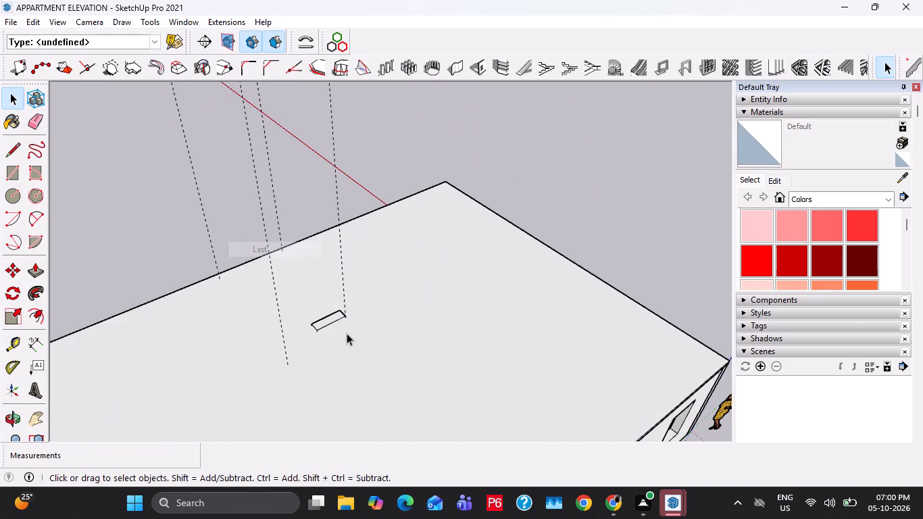
# Open the roof slab group for editing and select its top face.
pyautogui.scroll(-3, 347, 336)
pyautogui.moveTo(310, 322); pyautogui.dragTo(397, 347, button='middle')
pyautogui.doubleClick(389, 378)
pyautogui.scroll(3, 319, 381)
pyautogui.click(318, 380)
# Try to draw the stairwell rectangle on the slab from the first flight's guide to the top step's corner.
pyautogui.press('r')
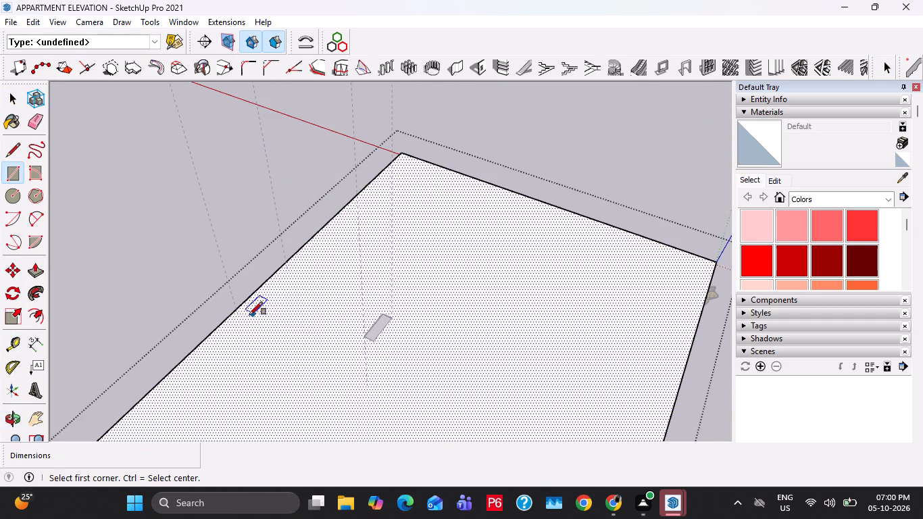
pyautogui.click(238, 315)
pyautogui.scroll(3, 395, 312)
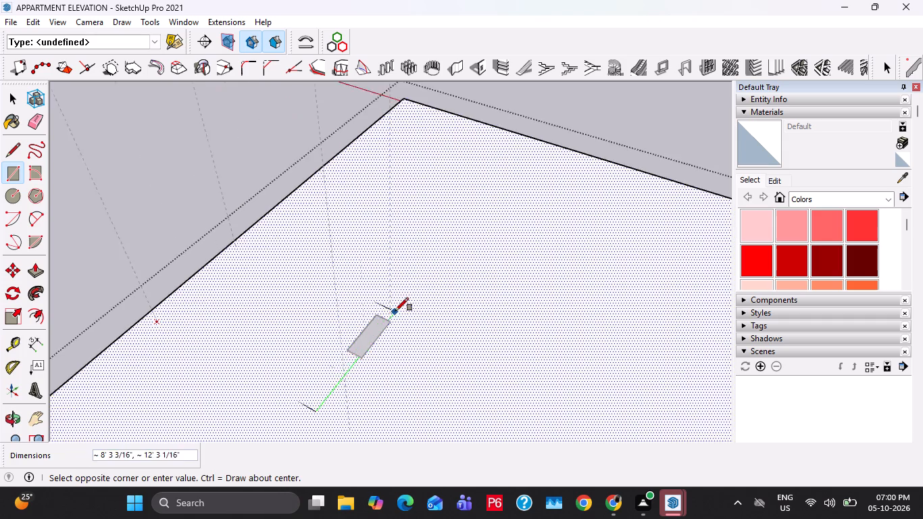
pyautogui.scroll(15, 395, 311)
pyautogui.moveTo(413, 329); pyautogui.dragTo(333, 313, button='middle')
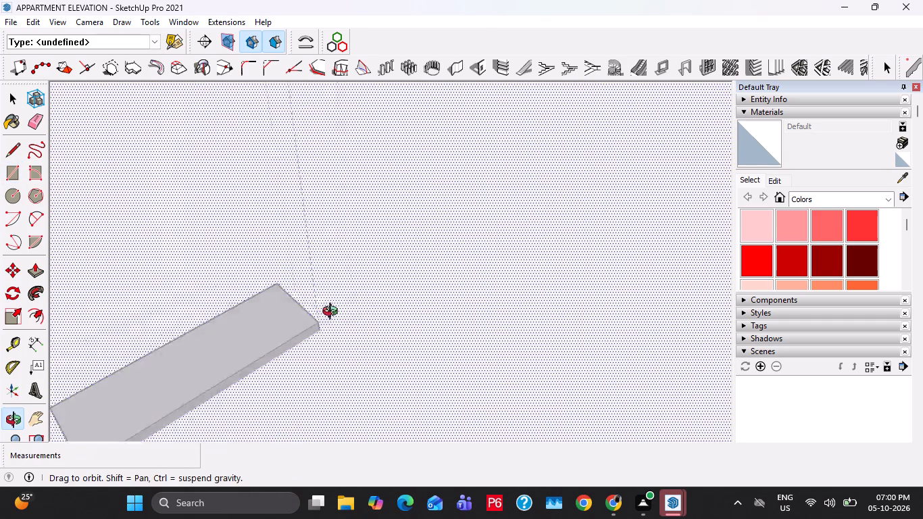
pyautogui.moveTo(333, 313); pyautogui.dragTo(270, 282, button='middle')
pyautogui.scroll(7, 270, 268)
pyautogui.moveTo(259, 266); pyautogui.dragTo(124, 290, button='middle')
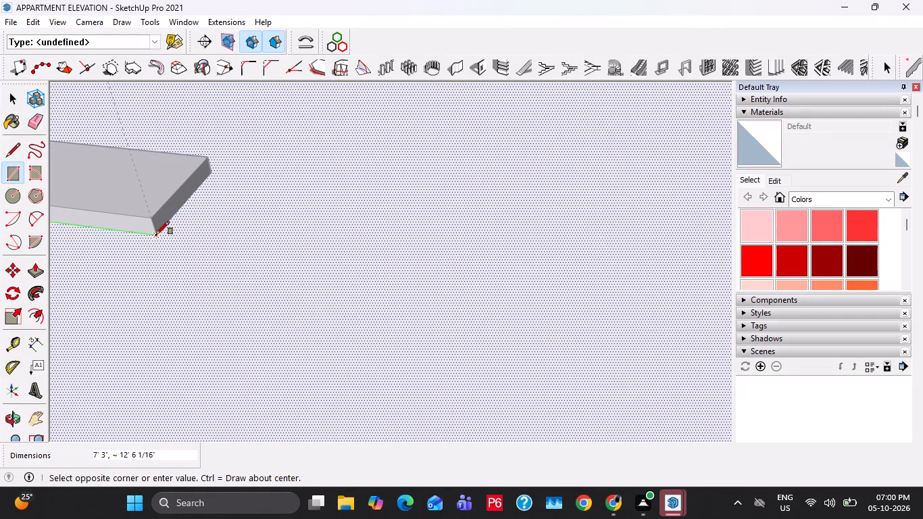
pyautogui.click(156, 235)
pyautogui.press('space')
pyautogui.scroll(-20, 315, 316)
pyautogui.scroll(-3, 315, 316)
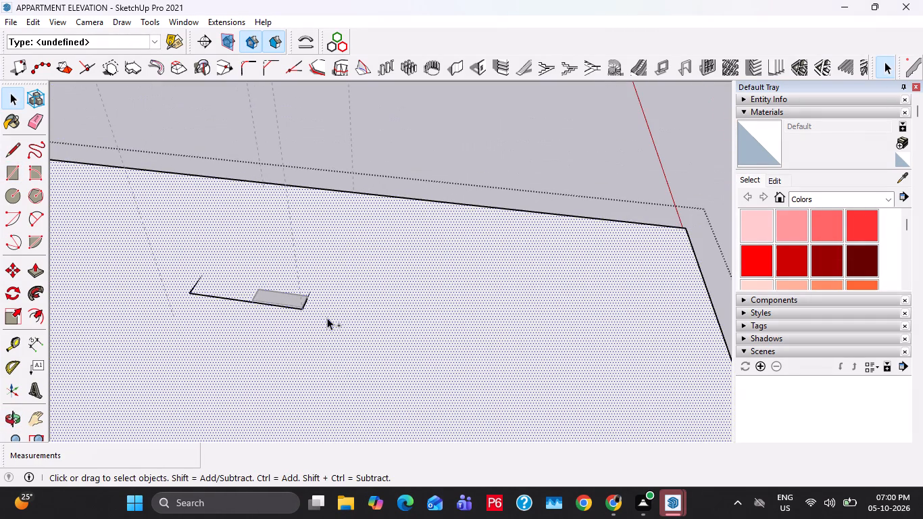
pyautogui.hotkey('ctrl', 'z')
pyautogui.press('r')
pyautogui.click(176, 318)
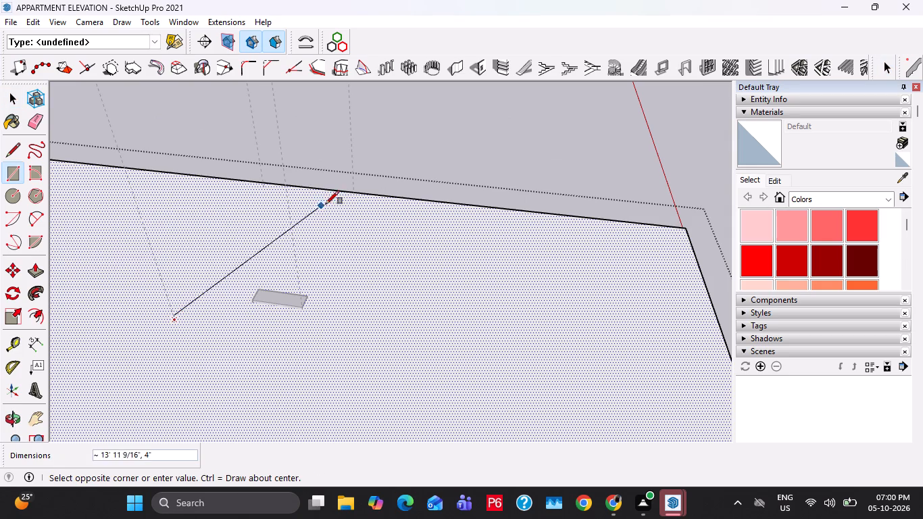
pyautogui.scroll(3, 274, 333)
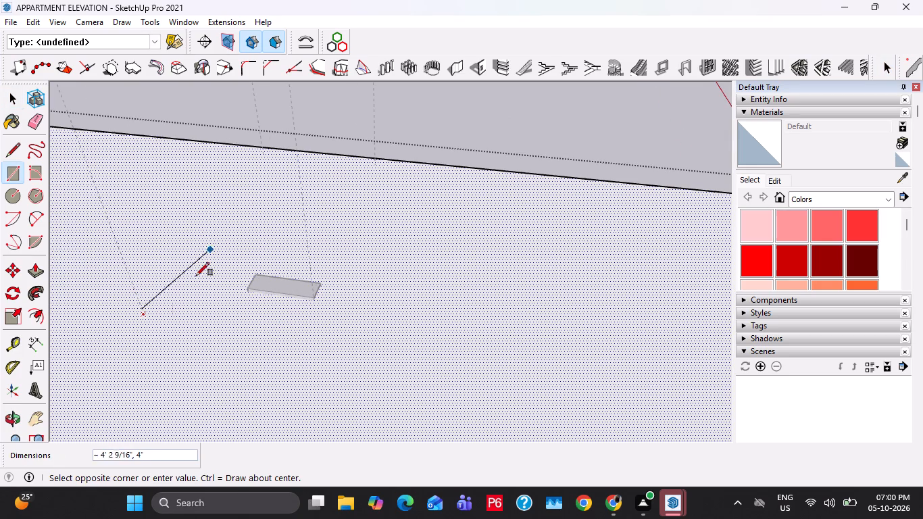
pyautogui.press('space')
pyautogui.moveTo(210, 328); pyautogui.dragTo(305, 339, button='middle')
# Cut a rectangular stairwell opening through the 4" slab, starting at the vertical guide beside the exterior wall.
pyautogui.press('r')
pyautogui.click(216, 181)
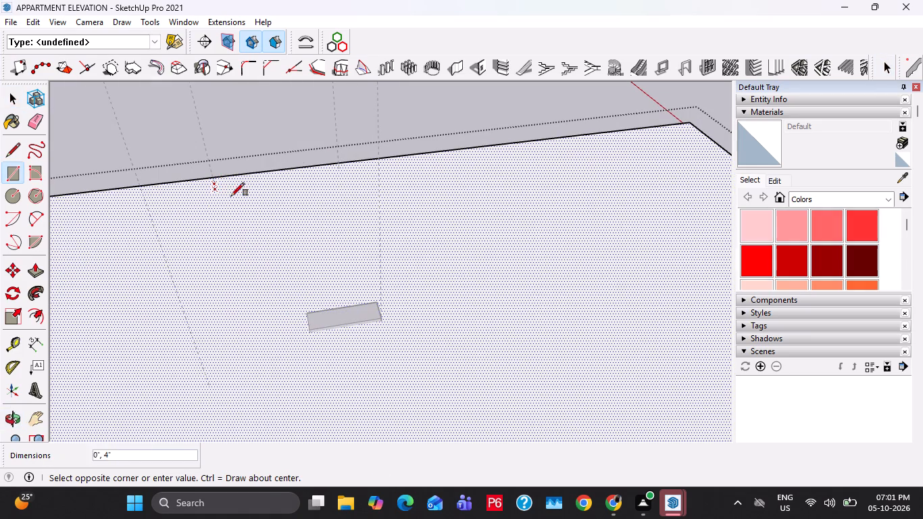
pyautogui.click(357, 259)
pyautogui.press('space')
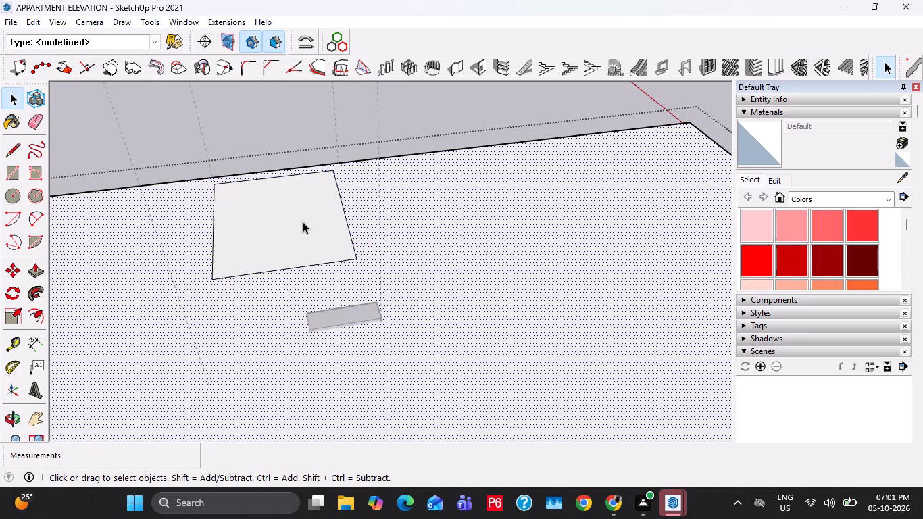
pyautogui.click(303, 222)
pyautogui.press('p')
pyautogui.click(303, 222)
pyautogui.click(282, 247)
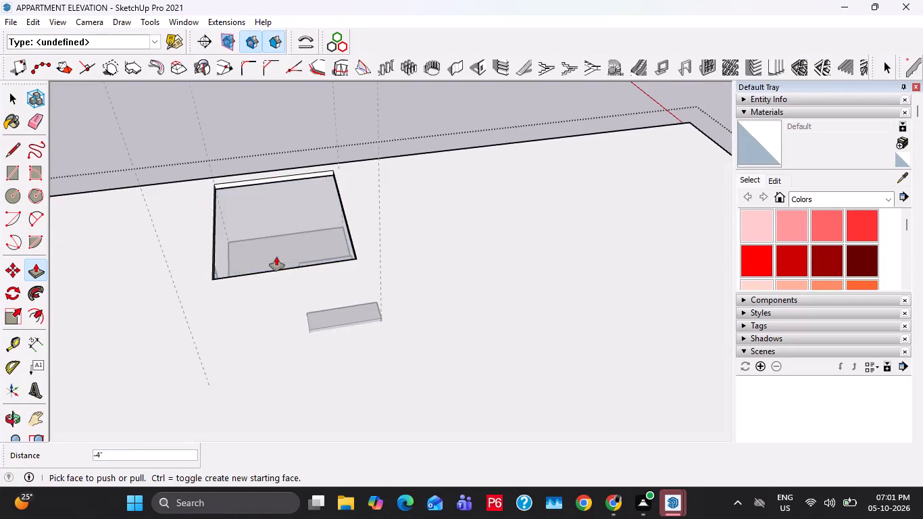
# Push the opening's side face back about 4 1/8" to the adjacent vertical guide.
pyautogui.moveTo(280, 262); pyautogui.dragTo(464, 268, button='middle')
pyautogui.scroll(3, 285, 216)
pyautogui.click(295, 222)
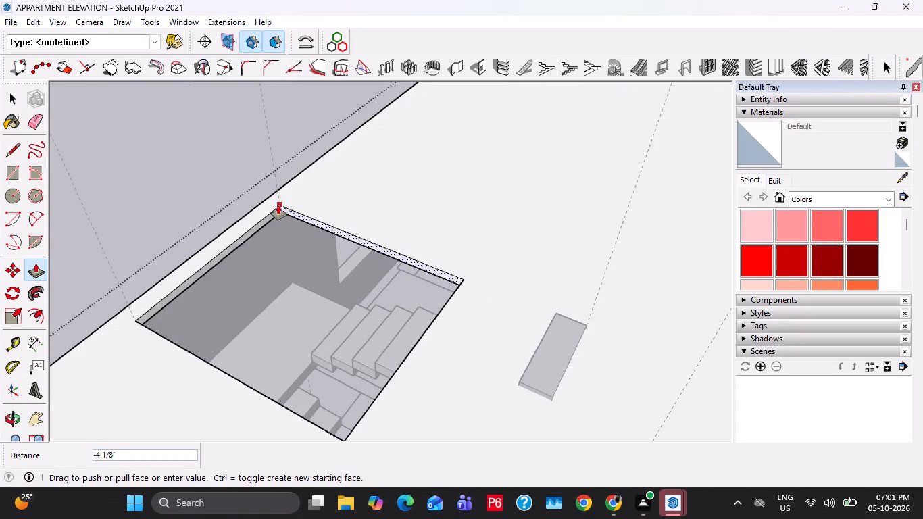
pyautogui.click(278, 205)
# Extend the stairwell opening by pushing its inner end face about 4' 3 9/16" to the top step's corner.
pyautogui.moveTo(514, 361); pyautogui.dragTo(650, 343, button='middle')
pyautogui.moveTo(407, 324); pyautogui.dragTo(530, 316, button='middle')
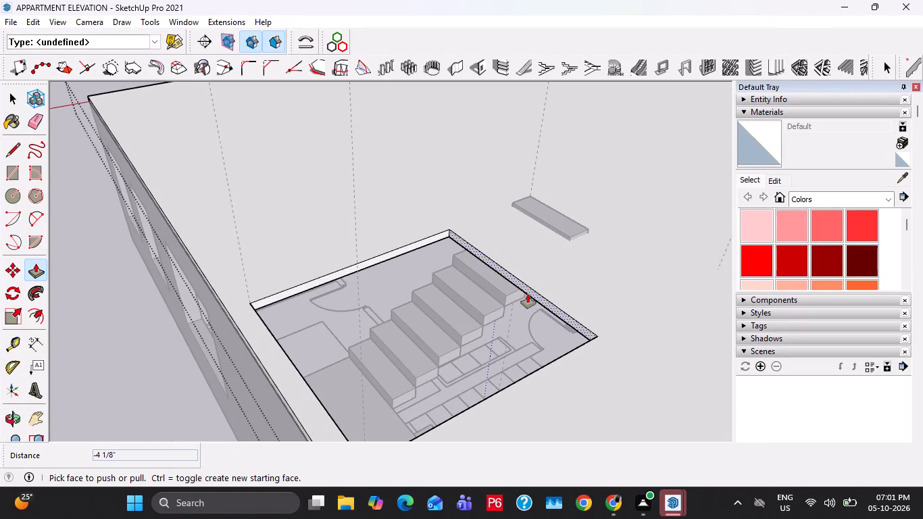
pyautogui.click(528, 294)
pyautogui.click(582, 228)
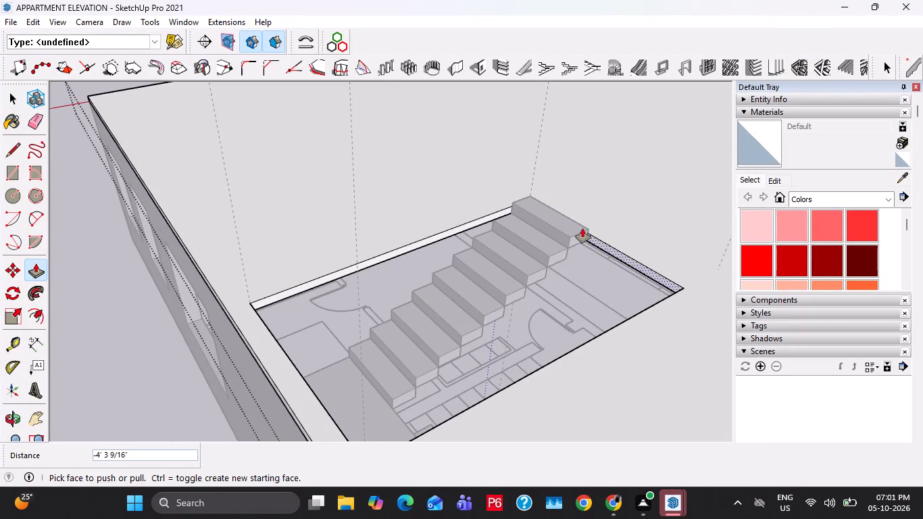
# Push the opening's inner end face a further 2' to the guide beyond the top step.
pyautogui.moveTo(616, 332); pyautogui.dragTo(709, 351, button='middle')
pyautogui.moveTo(544, 338); pyautogui.dragTo(668, 356, button='middle')
pyautogui.keyDown('shift'); pyautogui.moveTo(614, 249); pyautogui.dragTo(551, 322, button='middle'); pyautogui.keyUp('shift')
pyautogui.scroll(3, 543, 278)
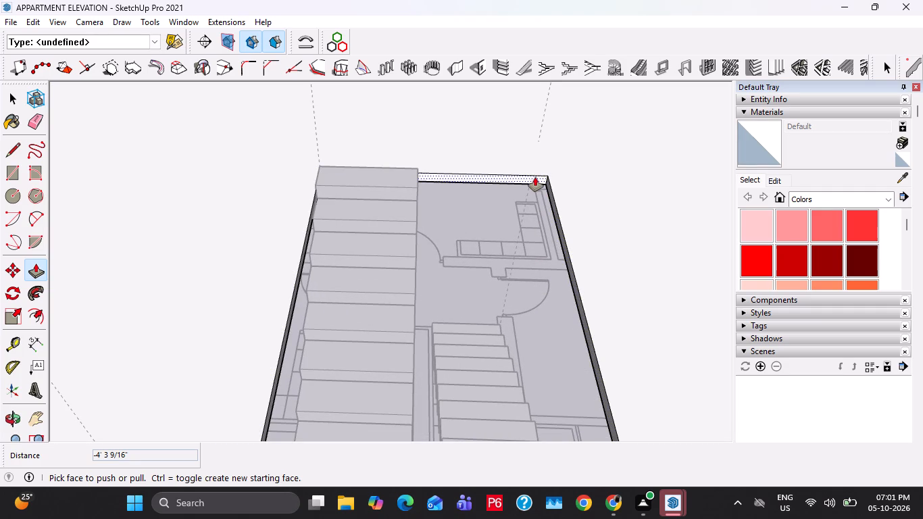
pyautogui.click(535, 177)
pyautogui.click(539, 143)
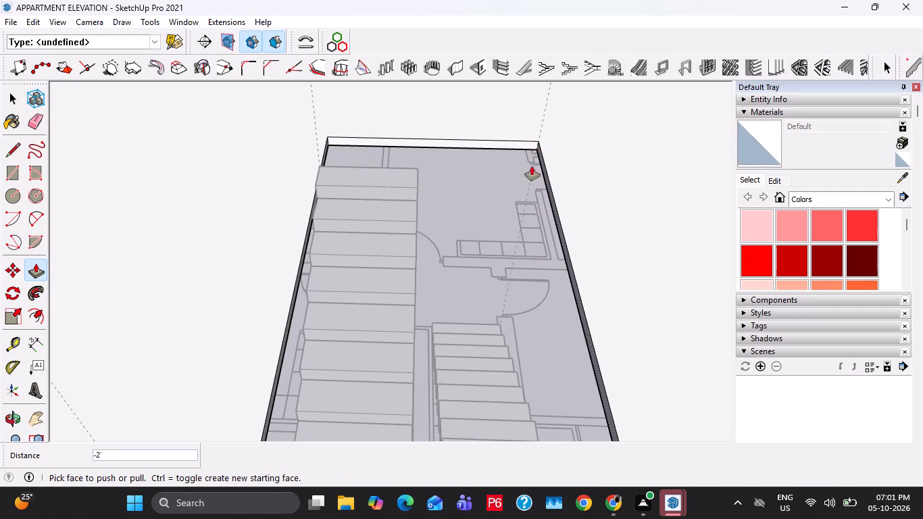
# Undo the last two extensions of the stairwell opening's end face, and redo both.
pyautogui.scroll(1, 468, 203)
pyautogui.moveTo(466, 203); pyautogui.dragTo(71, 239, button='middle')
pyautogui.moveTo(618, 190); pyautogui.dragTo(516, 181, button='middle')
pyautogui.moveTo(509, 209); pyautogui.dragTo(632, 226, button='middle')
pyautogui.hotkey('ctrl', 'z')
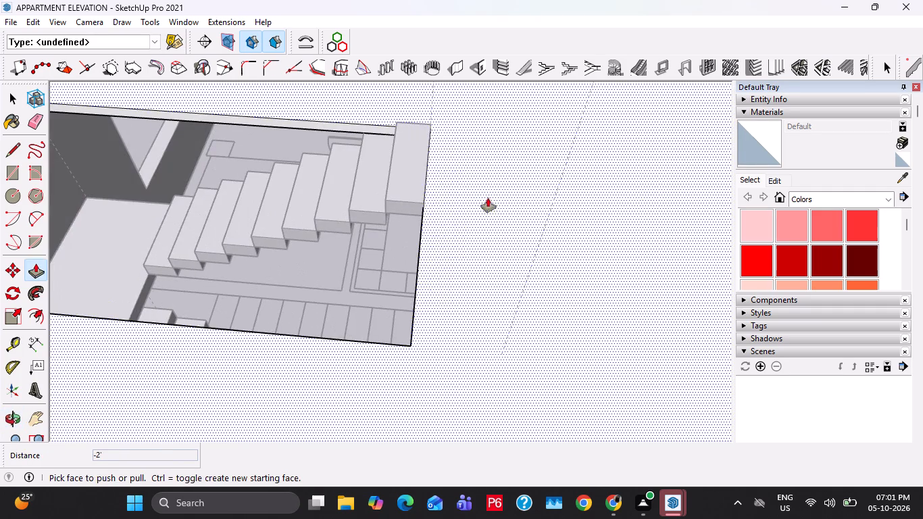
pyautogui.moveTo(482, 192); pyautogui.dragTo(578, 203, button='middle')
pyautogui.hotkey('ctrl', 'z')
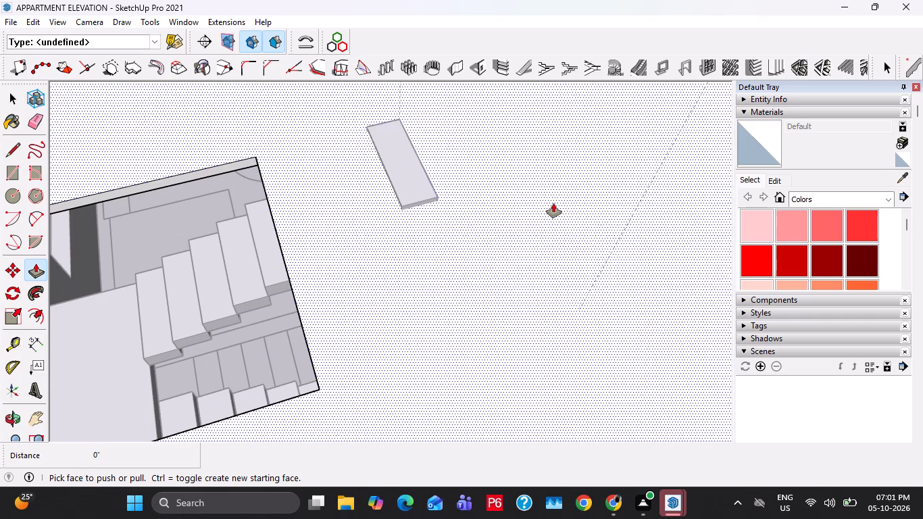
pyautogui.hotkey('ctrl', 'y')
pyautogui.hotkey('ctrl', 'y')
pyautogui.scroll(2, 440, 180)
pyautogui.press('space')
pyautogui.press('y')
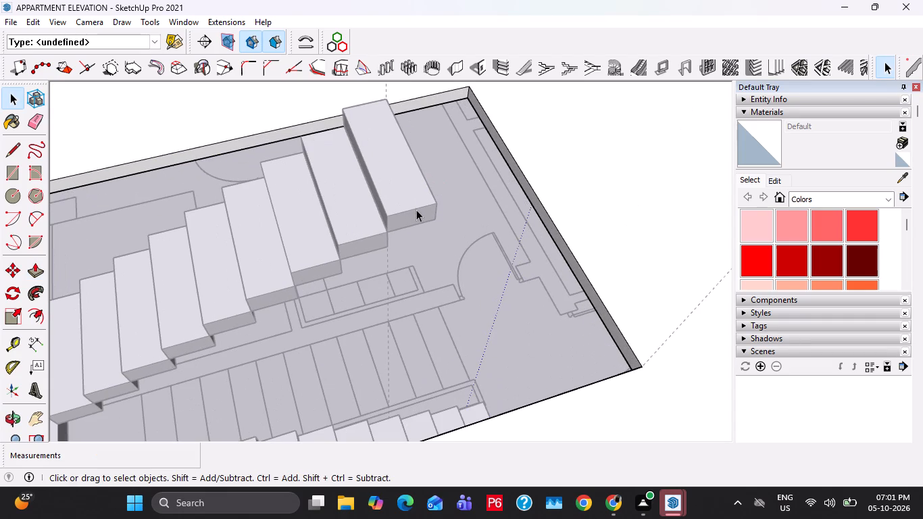
# Place a guide along the top step's inner side edge, extending across the opening's end face.
pyautogui.press('t')
pyautogui.doubleClick(416, 211)
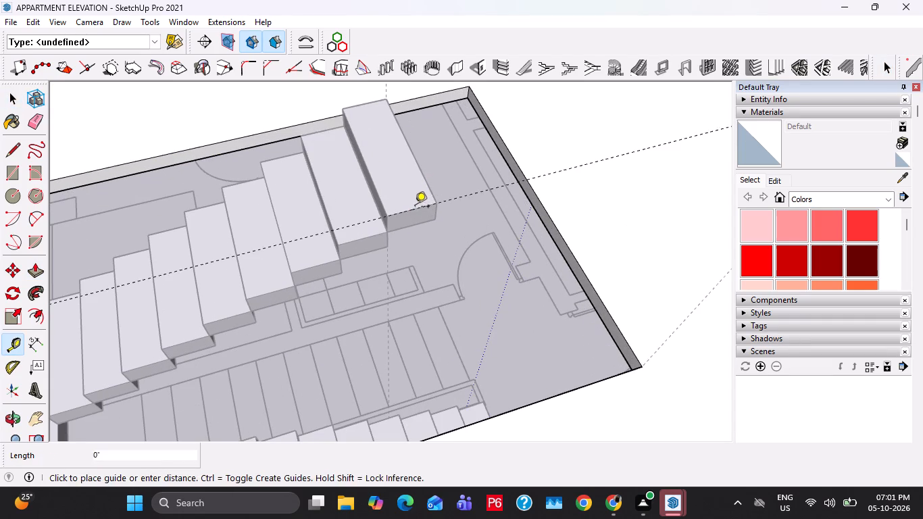
pyautogui.scroll(4, 587, 180)
pyautogui.middleClick(541, 185)
pyautogui.press('space')
# Split the opening's end face with a vertical line near the guide from the top step's side edge.
pyautogui.press('l')
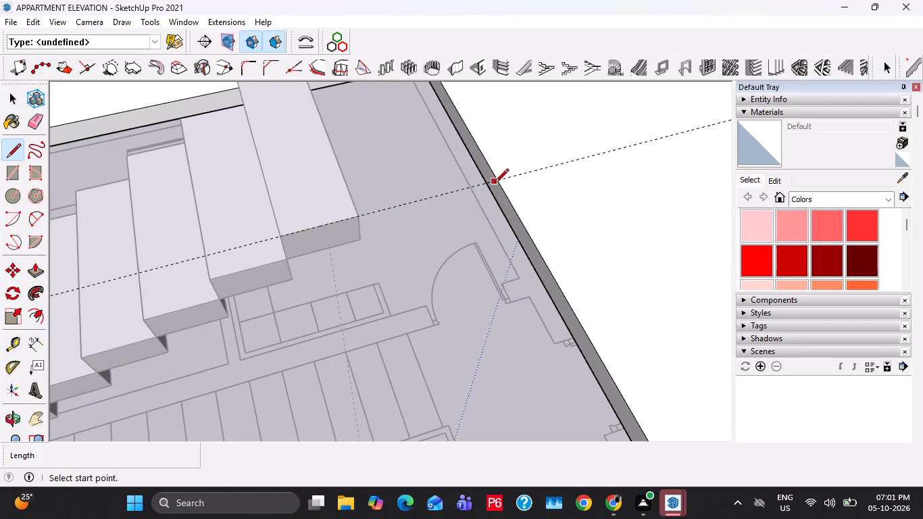
pyautogui.moveTo(528, 186); pyautogui.dragTo(568, 89, button='middle')
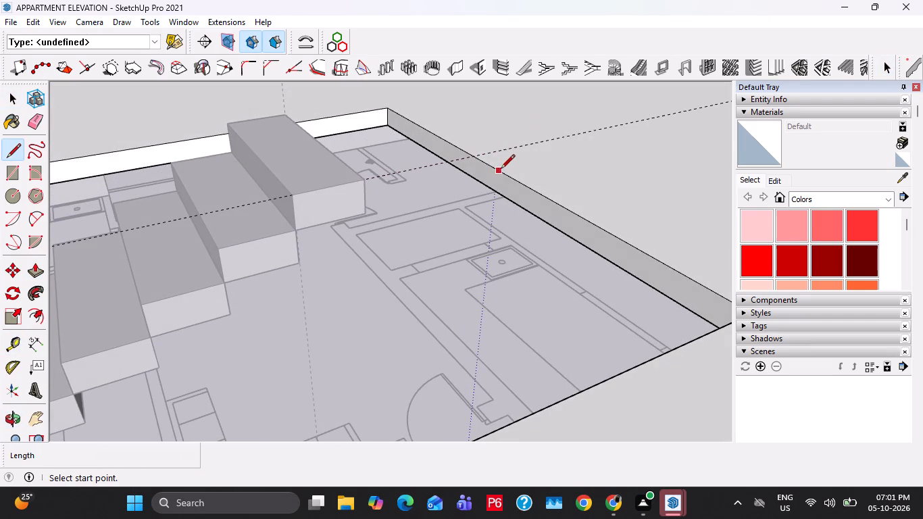
pyautogui.click(505, 172)
pyautogui.click(505, 194)
pyautogui.press('space')
# Pull the end-face section behind the top step 2' forward to meet the step's front corner.
pyautogui.click(494, 172)
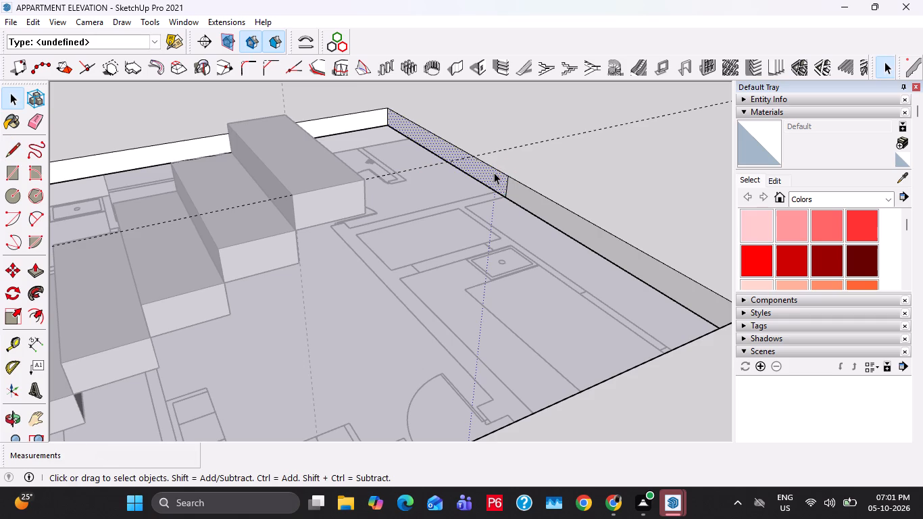
pyautogui.press('p')
pyautogui.click(494, 174)
pyautogui.click(364, 180)
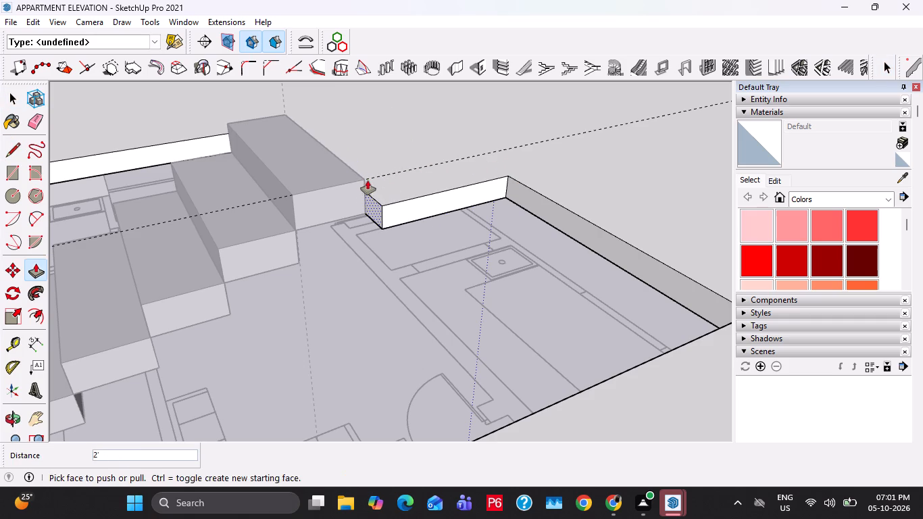
# Push the return face of the new slab section back 6" flush with the top step's side, and close the slab group.
pyautogui.press('space')
pyautogui.click(417, 207)
pyautogui.press('p')
pyautogui.click(417, 207)
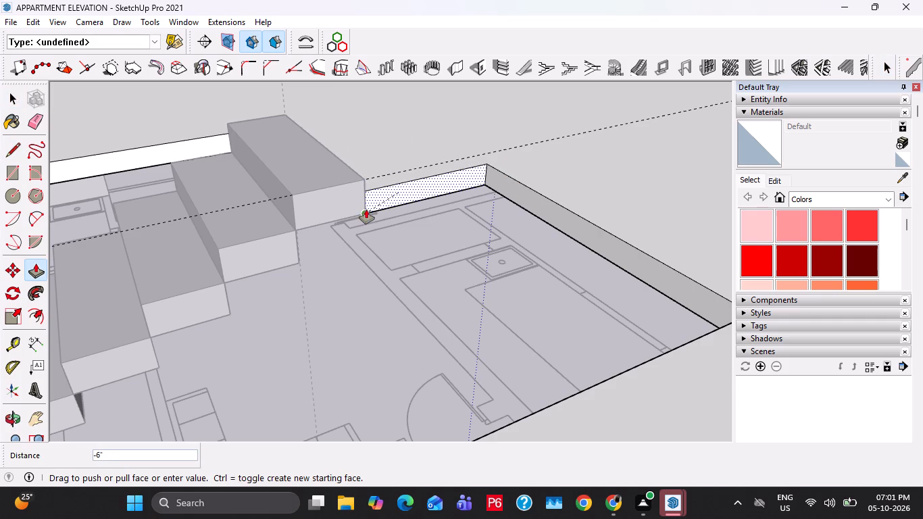
pyautogui.click(366, 209)
pyautogui.press('space')
pyautogui.press('Escape')
pyautogui.scroll(-7, 426, 190)
pyautogui.press('space')
# Delete all construction guides from the model.
pyautogui.moveTo(460, 287); pyautogui.dragTo(497, 357, button='middle')
pyautogui.scroll(-2, 476, 312)
pyautogui.keyDown('shift'); pyautogui.moveTo(297, 349); pyautogui.dragTo(359, 316, button='middle'); pyautogui.keyUp('shift')
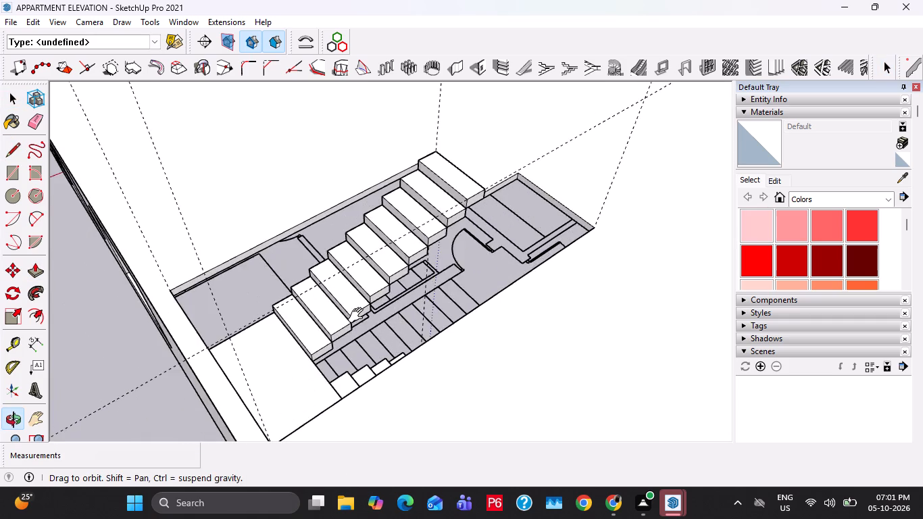
pyautogui.keyDown('shift'); pyautogui.moveTo(359, 316); pyautogui.dragTo(659, 280, button='middle'); pyautogui.keyUp('shift')
pyautogui.scroll(-3, 583, 273)
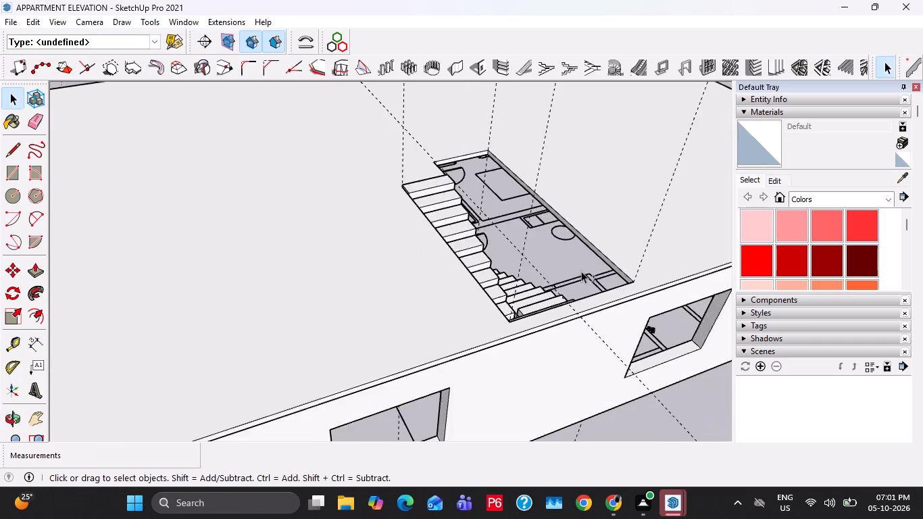
pyautogui.keyDown('shift'); pyautogui.moveTo(581, 271); pyautogui.dragTo(486, 315, button='middle'); pyautogui.keyUp('shift')
pyautogui.click(35, 22)
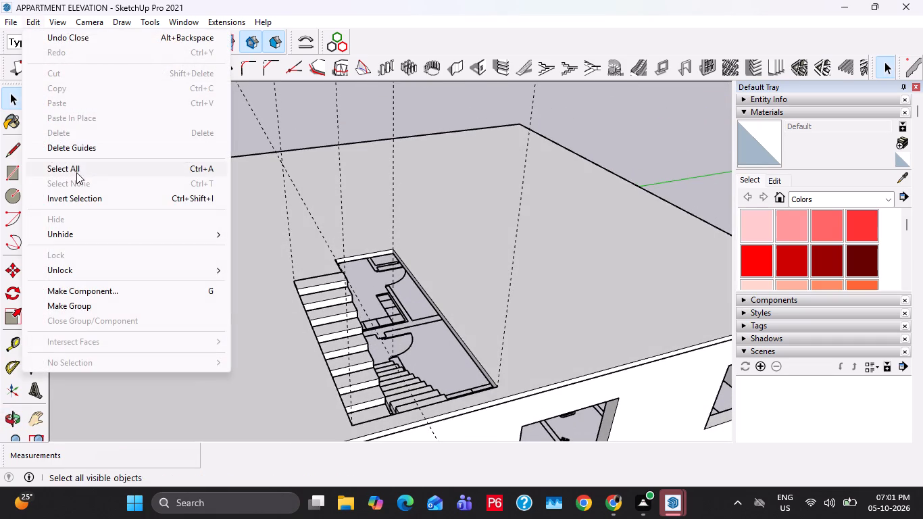
pyautogui.click(84, 149)
# Draw a rectangle over the plan's wall strip running inward from the left edge of the front entrance opening.
pyautogui.scroll(-9, 593, 296)
pyautogui.moveTo(614, 332); pyautogui.dragTo(714, 274, button='middle')
pyautogui.moveTo(439, 375); pyautogui.dragTo(618, 349, button='middle')
pyautogui.scroll(8, 470, 378)
pyautogui.keyDown('shift'); pyautogui.moveTo(577, 393); pyautogui.dragTo(538, 405, button='middle'); pyautogui.keyUp('shift')
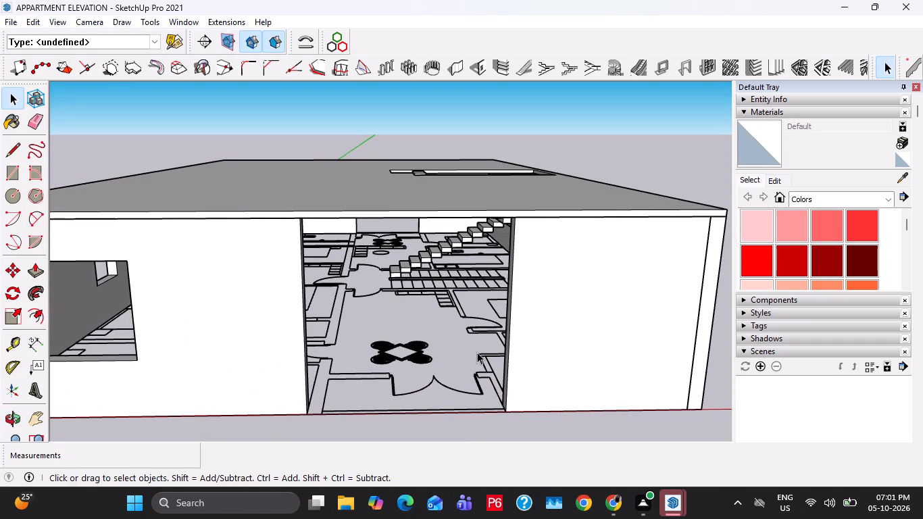
pyautogui.scroll(3, 347, 416)
pyautogui.moveTo(328, 391); pyautogui.dragTo(301, 420, button='middle')
pyautogui.keyDown('shift'); pyautogui.moveTo(280, 414); pyautogui.dragTo(298, 366, button='middle'); pyautogui.keyUp('shift')
pyautogui.press('r')
pyautogui.keyDown('shift'); pyautogui.moveTo(270, 431); pyautogui.dragTo(285, 372, button='middle'); pyautogui.keyUp('shift')
pyautogui.scroll(3, 256, 387)
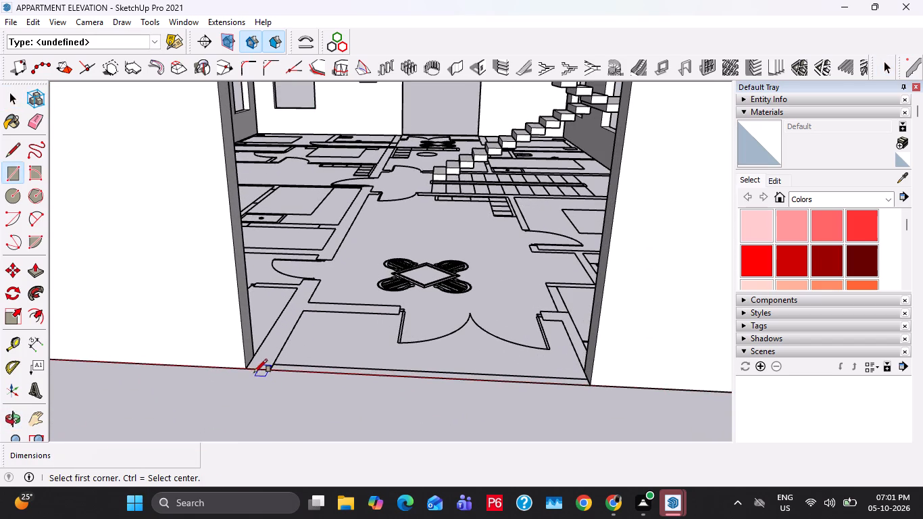
pyautogui.click(244, 370)
pyautogui.click(319, 282)
pyautogui.press('space')
# Raise the wall-strip rectangle beside the entrance up to the underside of the roof slab.
pyautogui.scroll(2, 284, 351)
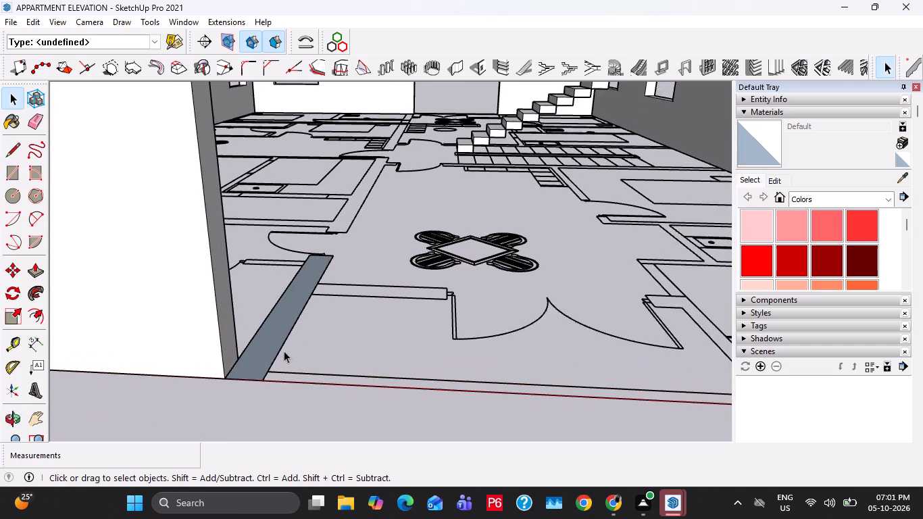
pyautogui.scroll(5, 284, 351)
pyautogui.click(251, 356)
pyautogui.write('OP')
pyautogui.click(251, 356)
pyautogui.scroll(-16, 245, 308)
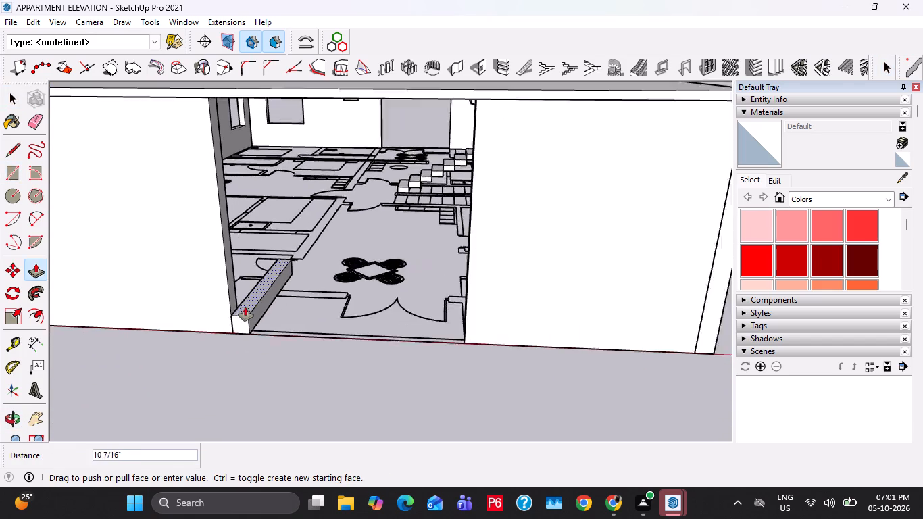
pyautogui.scroll(-3, 245, 307)
pyautogui.click(378, 201)
pyautogui.press('space')
# Select the whole new entrance side wall and make it a group.
pyautogui.scroll(3, 271, 297)
pyautogui.tripleClick(251, 263)
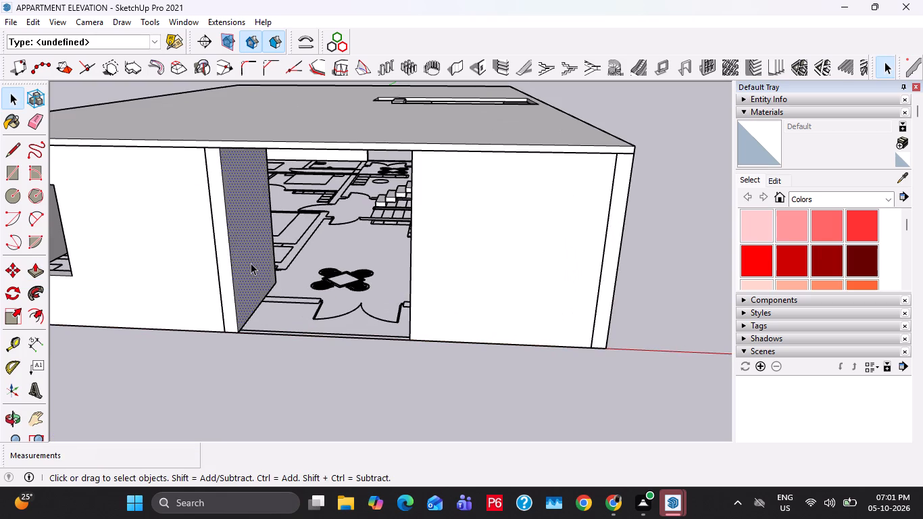
pyautogui.rightClick(251, 263)
pyautogui.click(319, 143)
# Draw a rectangle about 9' 4 3/8" by 9" over the plan's entrance door wall, starting at the new side wall.
pyautogui.scroll(5, 266, 310)
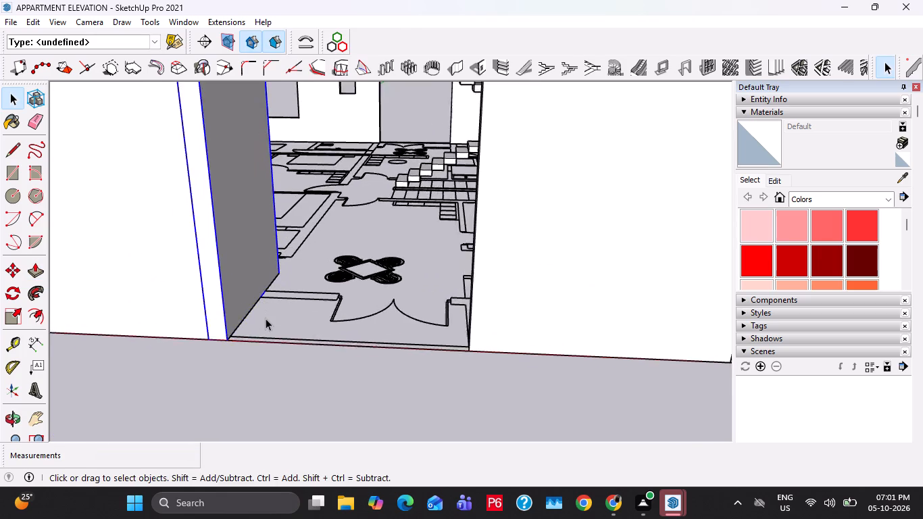
pyautogui.scroll(3, 266, 318)
pyautogui.press('r')
pyautogui.click(265, 273)
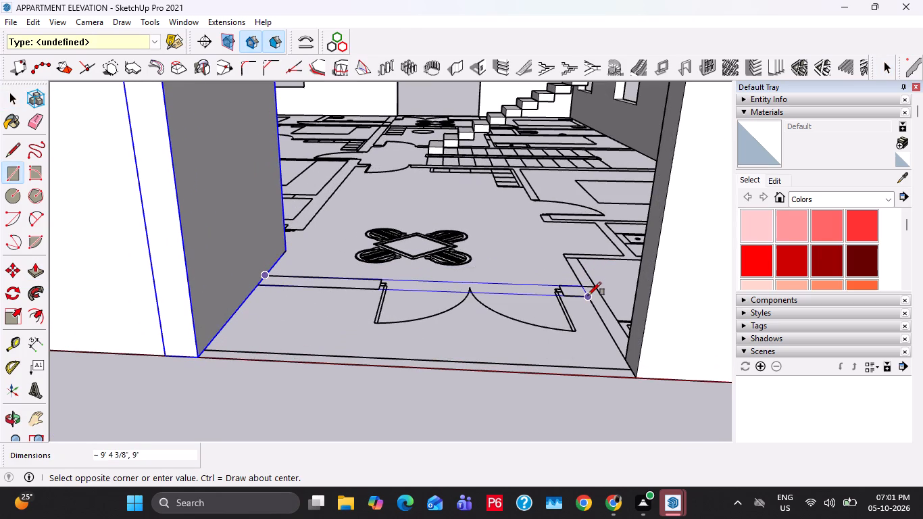
pyautogui.click(587, 295)
pyautogui.press('space')
# Place guide lines across the entrance door wall rectangle along both jambs of the double door on the plan.
pyautogui.scroll(12, 432, 297)
pyautogui.press('t')
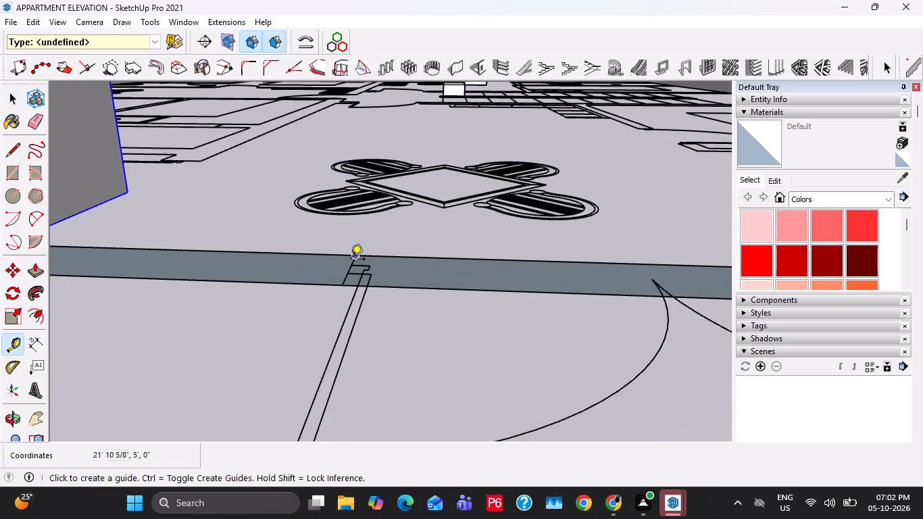
pyautogui.scroll(8, 351, 260)
pyautogui.doubleClick(354, 263)
pyautogui.press('space')
pyautogui.scroll(-12, 322, 266)
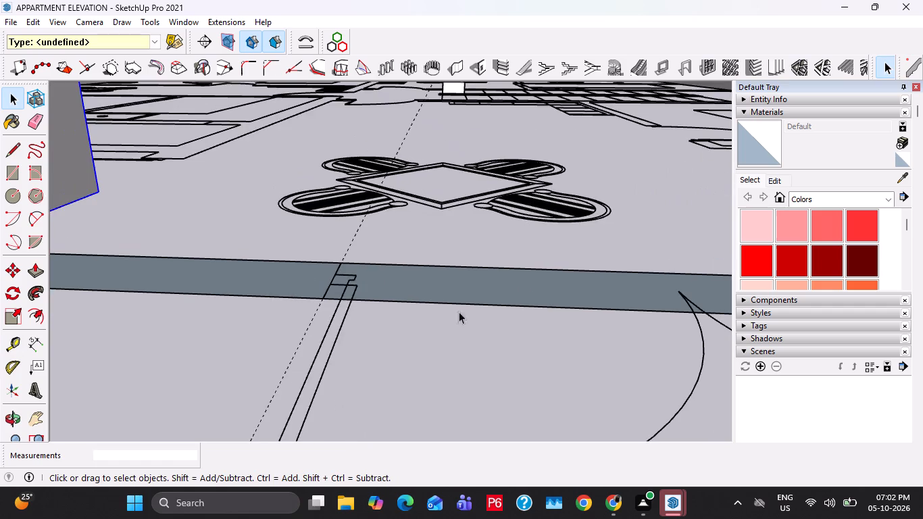
pyautogui.press('t')
pyautogui.scroll(3, 616, 312)
pyautogui.keyDown('shift'); pyautogui.moveTo(678, 315); pyautogui.dragTo(279, 328, button='middle'); pyautogui.keyUp('shift')
pyautogui.scroll(3, 540, 302)
pyautogui.keyDown('shift'); pyautogui.scroll(-10, 415, 310); pyautogui.keyUp('shift')
pyautogui.scroll(2, 646, 318)
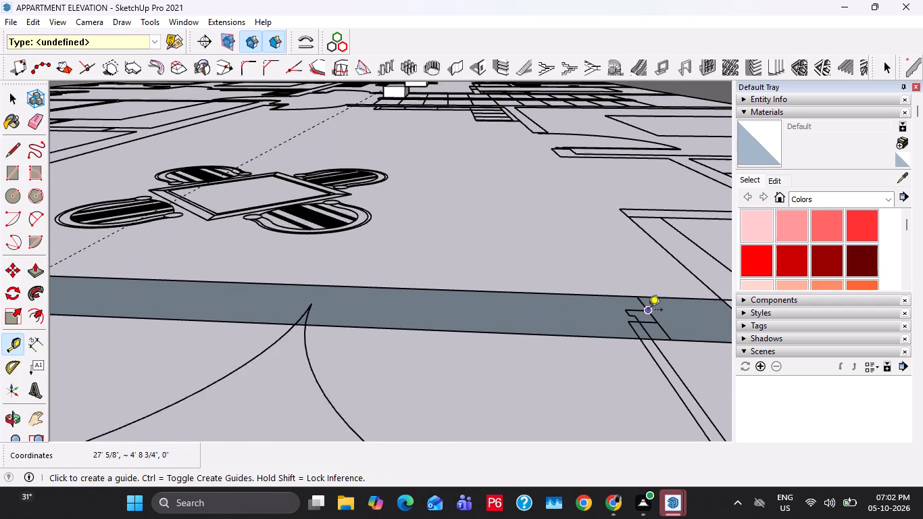
pyautogui.scroll(3, 648, 311)
pyautogui.doubleClick(645, 305)
pyautogui.press('space')
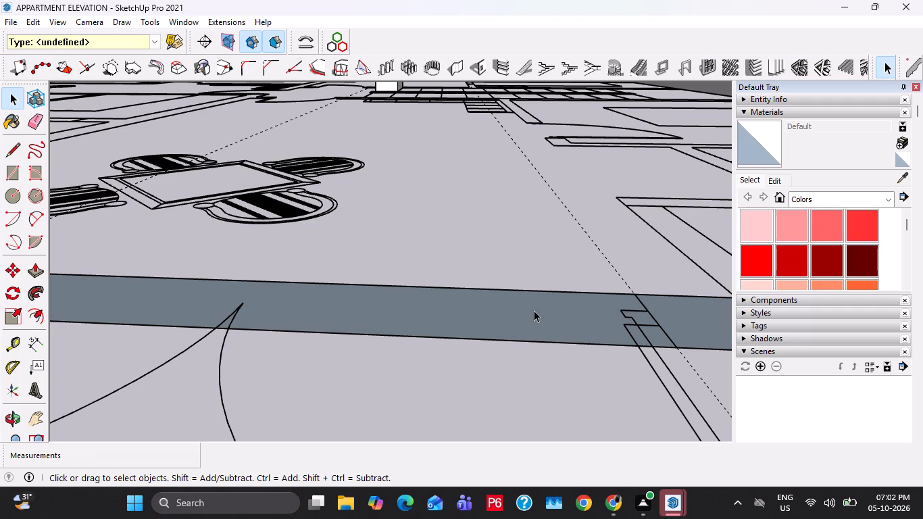
# Raise the entrance door wall rectangle 10' up to the underside of the roof slab.
pyautogui.scroll(-14, 338, 399)
pyautogui.click(399, 340)
pyautogui.scroll(-3, 399, 340)
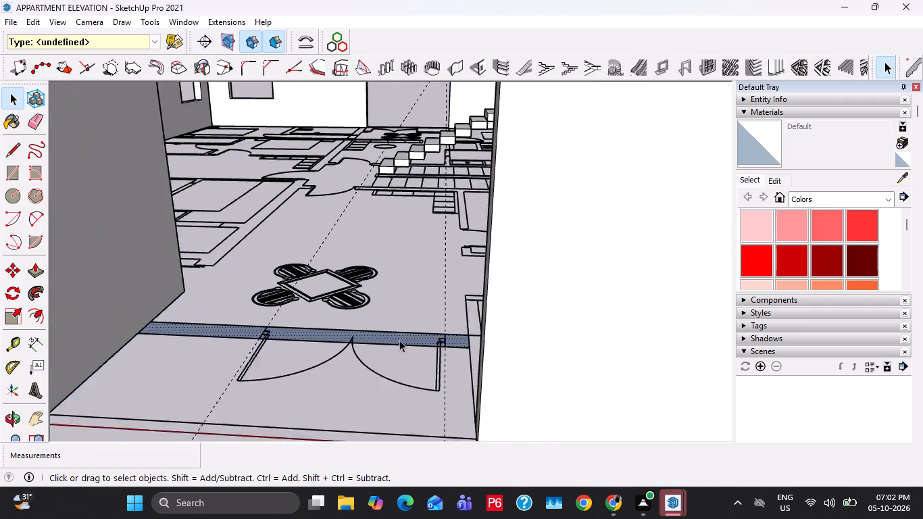
pyautogui.scroll(-2, 399, 340)
pyautogui.press('p')
pyautogui.click(399, 340)
pyautogui.scroll(-11, 409, 308)
pyautogui.click(472, 224)
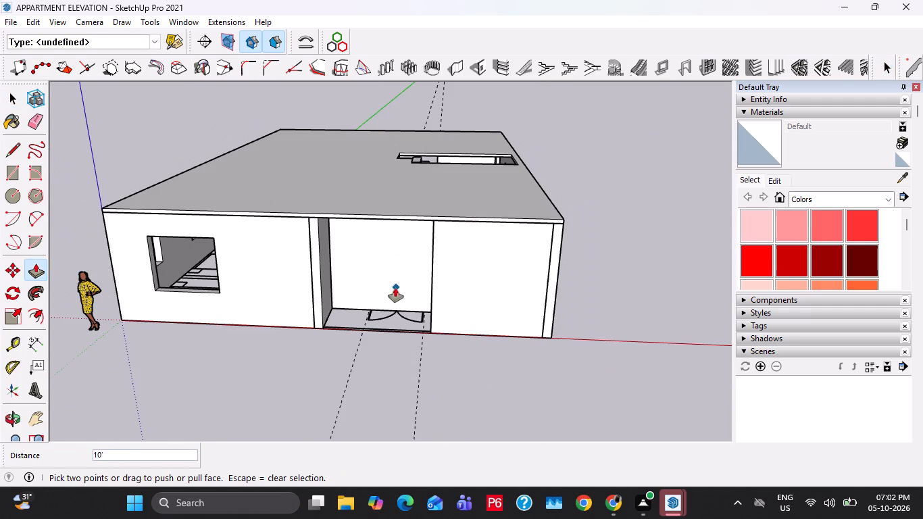
# Add two vertical guides on the raised door wall, aligned with the double door's jambs on the plan.
pyautogui.scroll(9, 395, 289)
pyautogui.press('space')
pyautogui.press('t')
pyautogui.scroll(5, 466, 305)
pyautogui.click(557, 285)
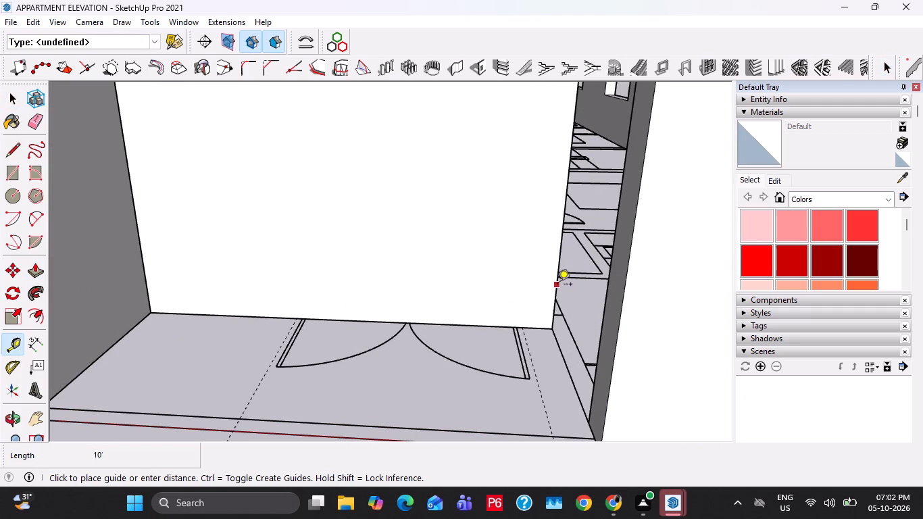
pyautogui.click(526, 327)
pyautogui.click(528, 265)
pyautogui.scroll(3, 266, 330)
pyautogui.click(300, 316)
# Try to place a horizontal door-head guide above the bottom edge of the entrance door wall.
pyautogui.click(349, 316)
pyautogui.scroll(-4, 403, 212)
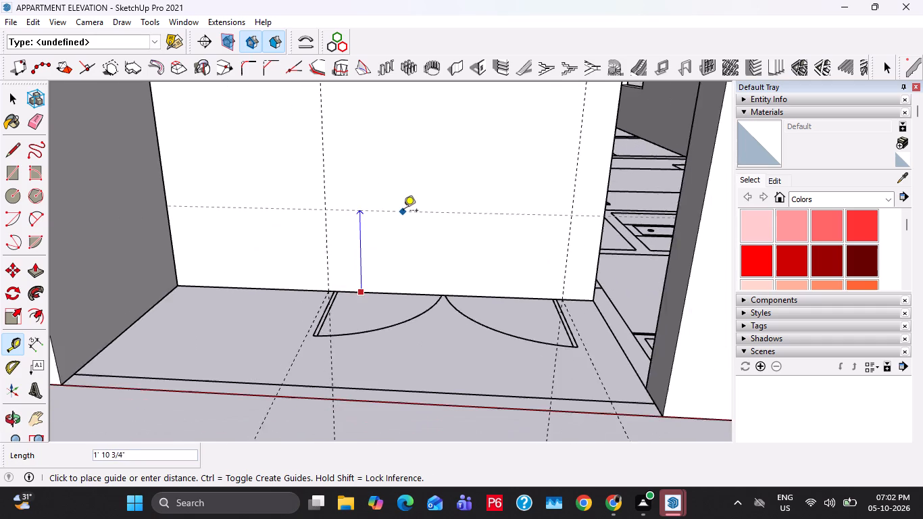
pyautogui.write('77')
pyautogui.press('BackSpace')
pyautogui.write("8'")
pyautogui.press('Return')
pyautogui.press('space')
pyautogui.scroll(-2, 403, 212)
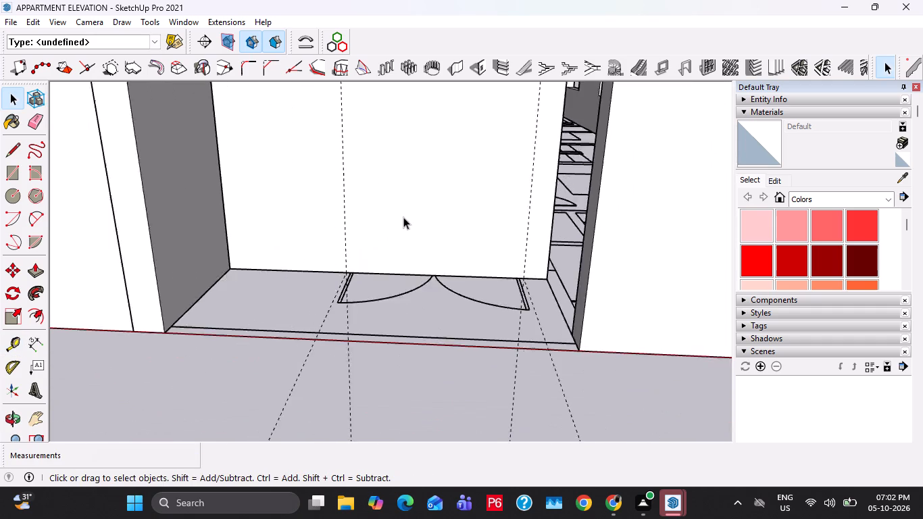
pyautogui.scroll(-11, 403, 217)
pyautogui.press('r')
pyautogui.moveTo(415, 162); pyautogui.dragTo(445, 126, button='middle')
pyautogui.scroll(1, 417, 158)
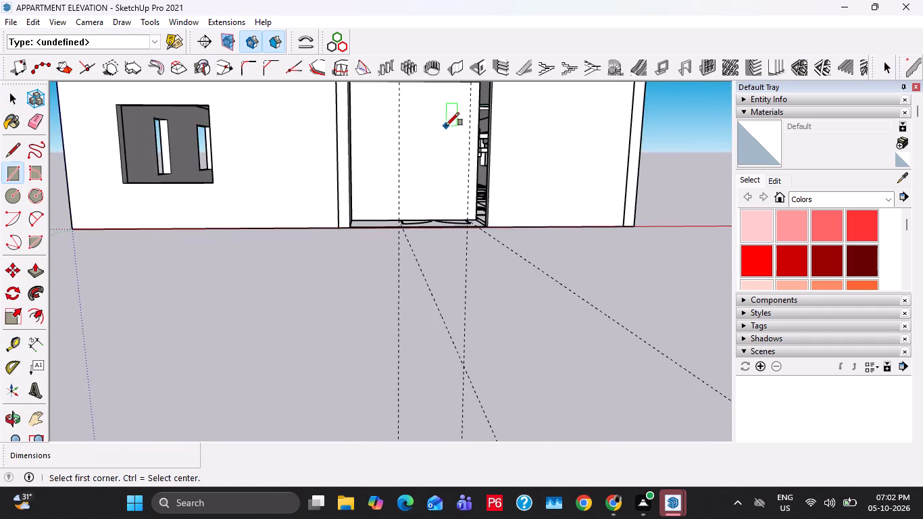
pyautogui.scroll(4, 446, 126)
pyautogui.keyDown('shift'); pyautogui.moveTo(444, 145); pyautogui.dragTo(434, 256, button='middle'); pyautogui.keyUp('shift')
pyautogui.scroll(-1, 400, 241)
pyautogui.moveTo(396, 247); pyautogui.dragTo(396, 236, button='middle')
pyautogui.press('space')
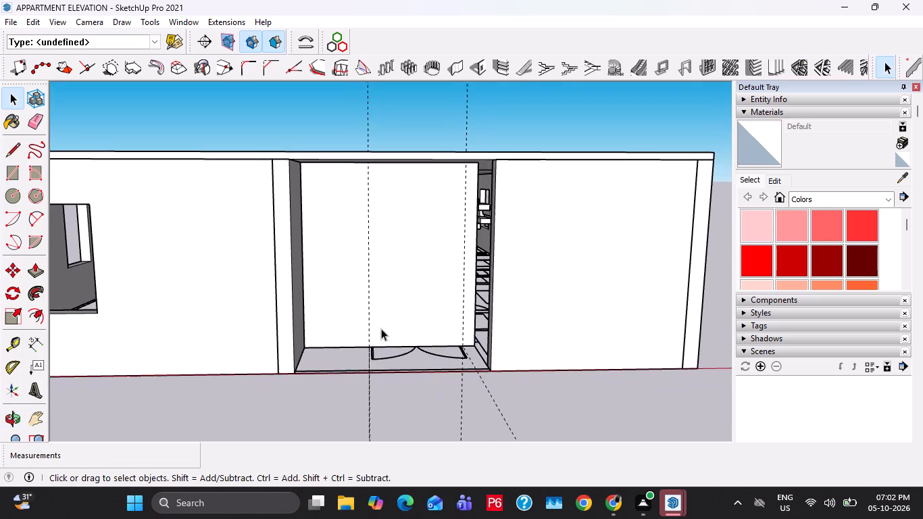
# Place a horizontal guide 8' above the bottom edge of the entrance door wall.
pyautogui.scroll(7, 378, 337)
pyautogui.press('t')
pyautogui.click(407, 359)
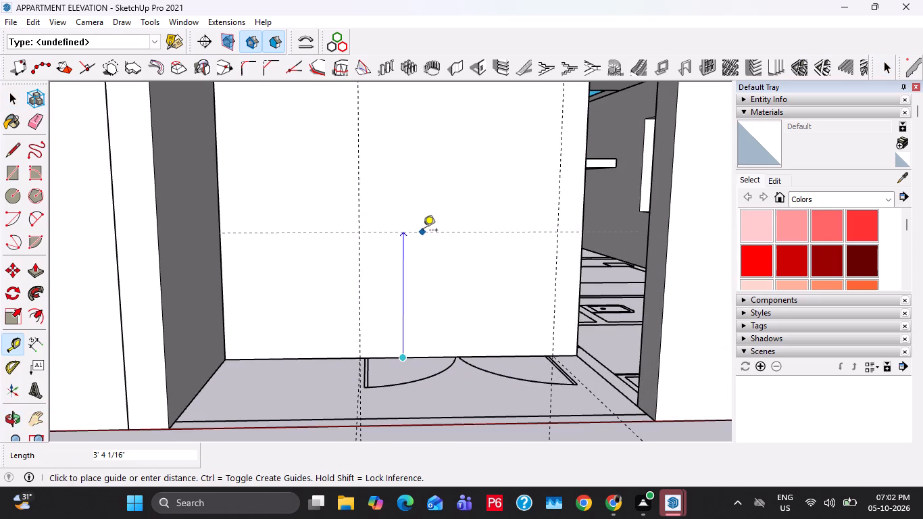
pyautogui.write("8'")
pyautogui.press('Return')
pyautogui.press('space')
# Draw the door opening rectangle, about 5' 2 5/8" by 8', between the guides on the entrance door wall.
pyautogui.scroll(-10, 423, 239)
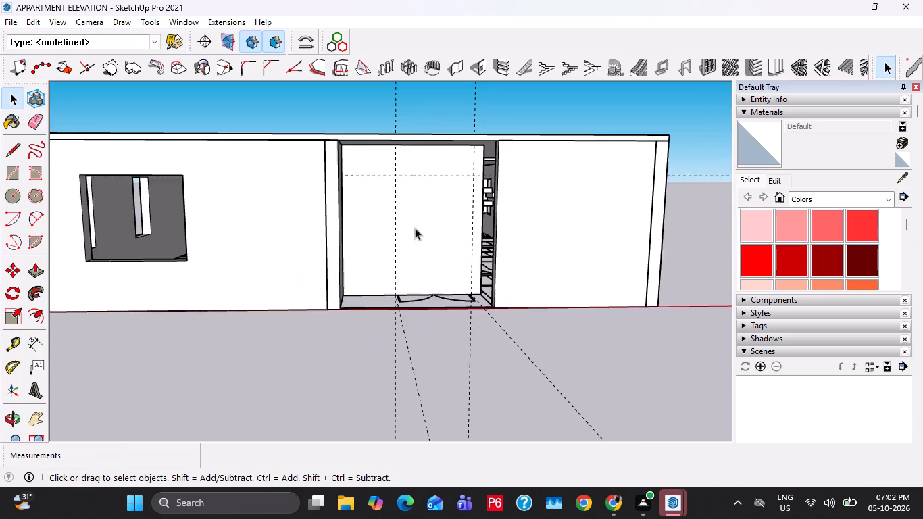
pyautogui.scroll(4, 408, 180)
pyautogui.press('r')
pyautogui.click(391, 176)
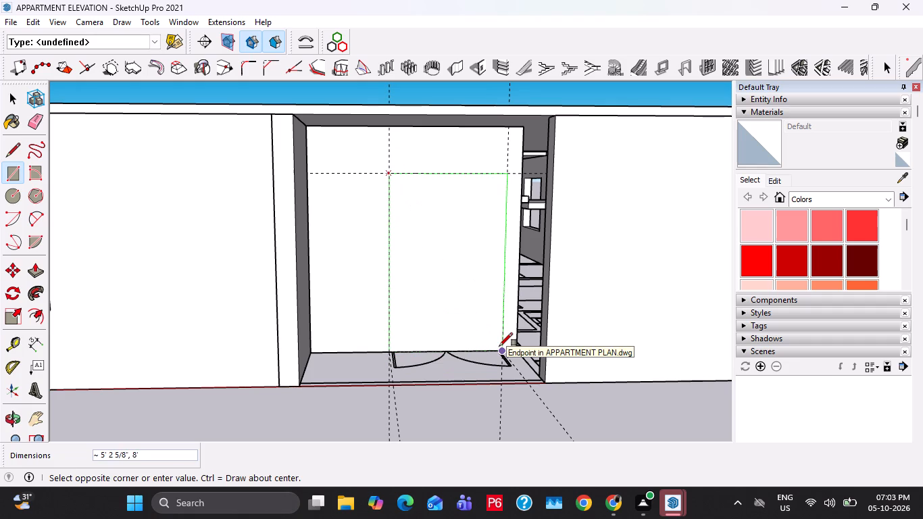
pyautogui.click(499, 346)
pyautogui.press('space')
# Push the door rectangle 9" through the wall to cut the entrance door opening.
pyautogui.click(445, 301)
pyautogui.press('p')
pyautogui.click(445, 301)
pyautogui.click(426, 271)
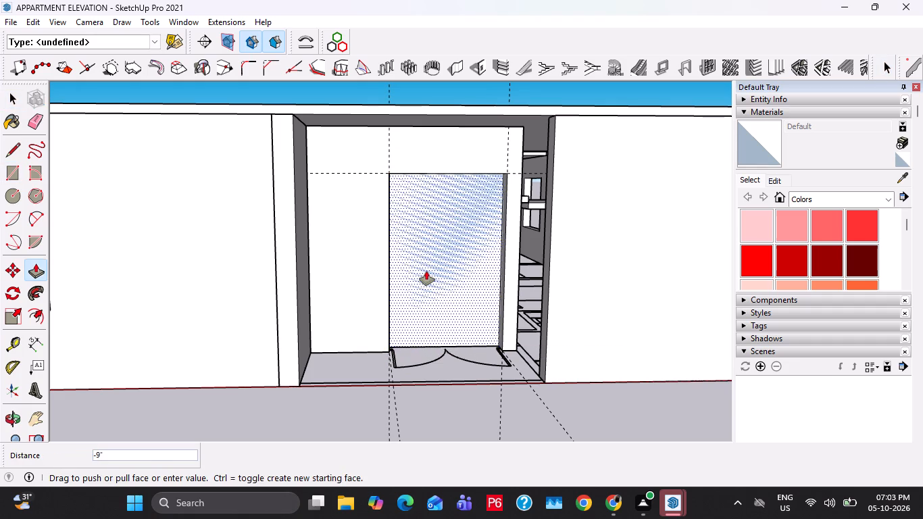
pyautogui.press('space')
pyautogui.press('Escape')
# Select the whole entrance door wall and make it a group.
pyautogui.tripleClick(356, 245)
pyautogui.rightClick(356, 244)
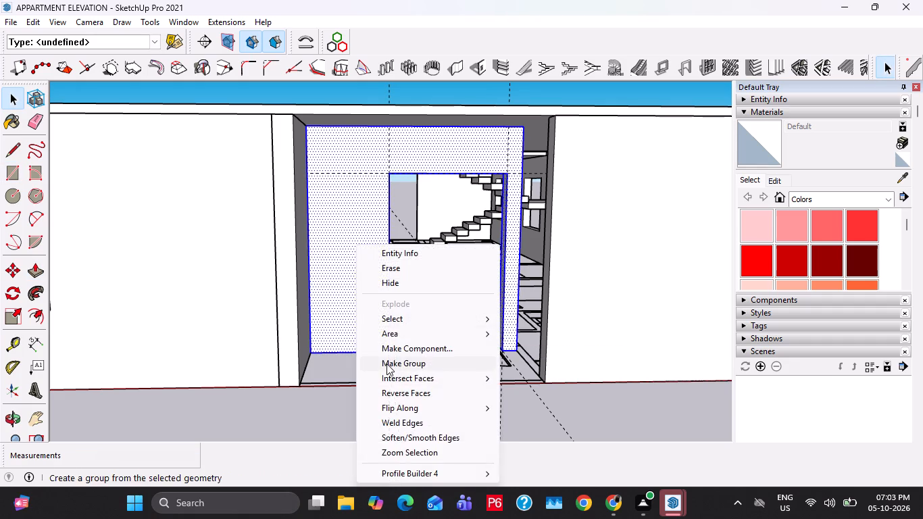
pyautogui.click(386, 364)
# Draw a 4 1/2" by about 4' 2 7/16" rectangle over the plan's wall strip between the door wall's free end and the front wall.
pyautogui.moveTo(407, 348); pyautogui.dragTo(295, 255, button='middle')
pyautogui.scroll(3, 238, 243)
pyautogui.moveTo(335, 265); pyautogui.dragTo(351, 302, button='middle')
pyautogui.scroll(4, 530, 339)
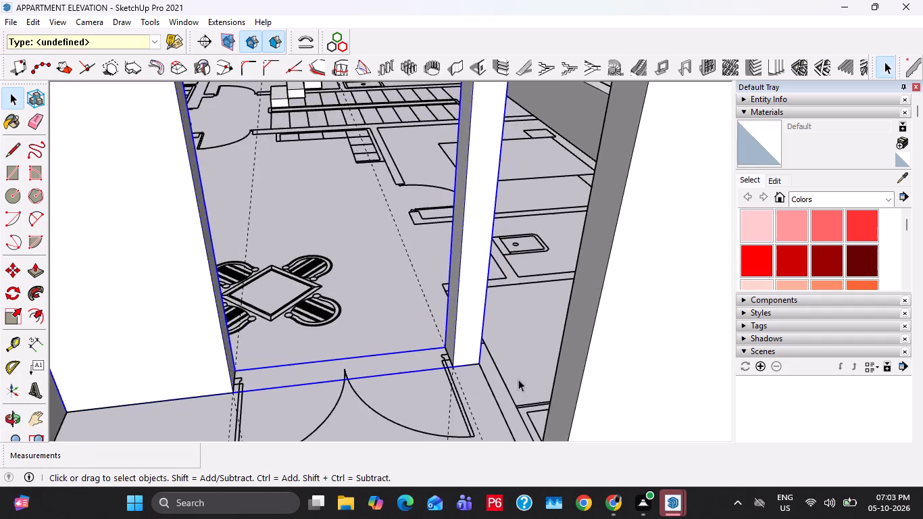
pyautogui.keyDown('shift'); pyautogui.moveTo(514, 384); pyautogui.dragTo(349, 311, button='middle'); pyautogui.keyUp('shift')
pyautogui.scroll(12, 337, 280)
pyautogui.moveTo(332, 285); pyautogui.dragTo(331, 316, button='middle')
pyautogui.scroll(5, 358, 190)
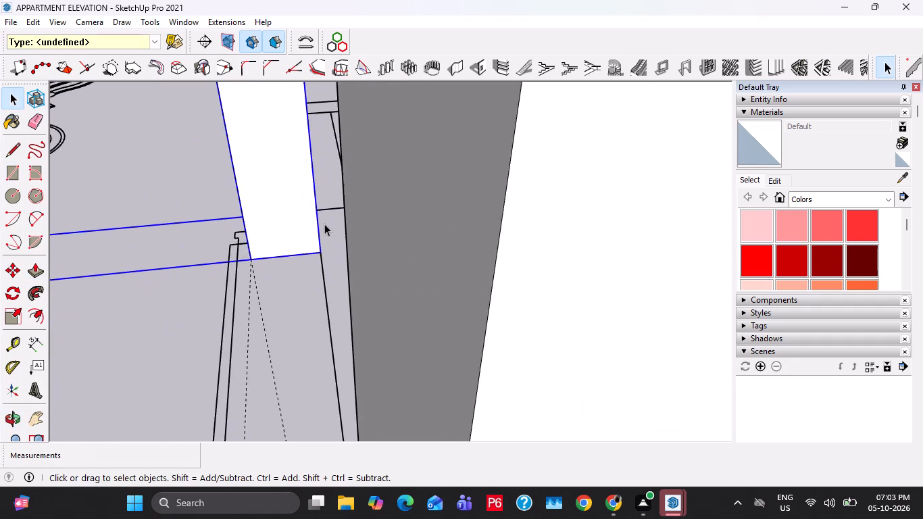
pyautogui.scroll(5, 324, 224)
pyautogui.press('r')
pyautogui.click(371, 198)
pyautogui.scroll(-7, 363, 337)
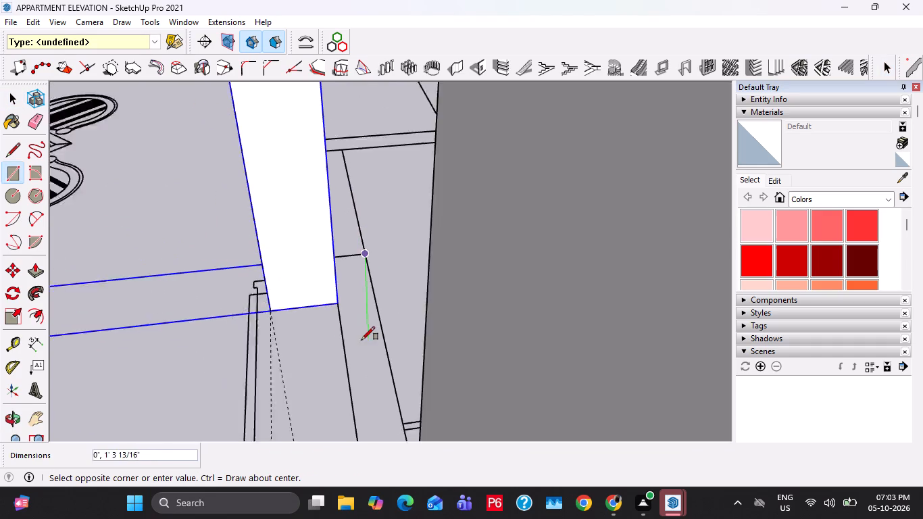
pyautogui.scroll(-2, 361, 340)
pyautogui.keyDown('shift'); pyautogui.moveTo(352, 376); pyautogui.dragTo(451, 204, button='middle'); pyautogui.keyUp('shift')
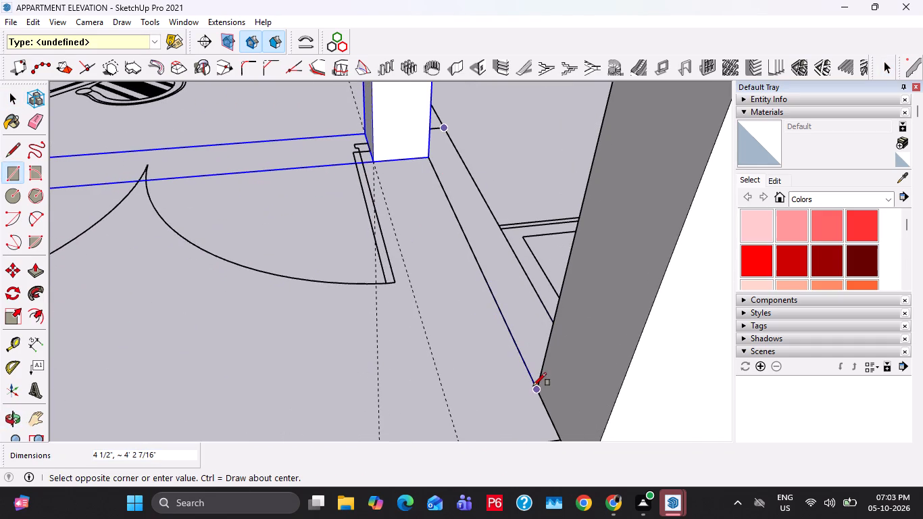
pyautogui.click(533, 386)
pyautogui.press('space')
# Raise the 4 1/2" wall-strip rectangle 10' up to the underside of the roof slab.
pyautogui.press('p')
pyautogui.click(515, 311)
pyautogui.scroll(-6, 422, 211)
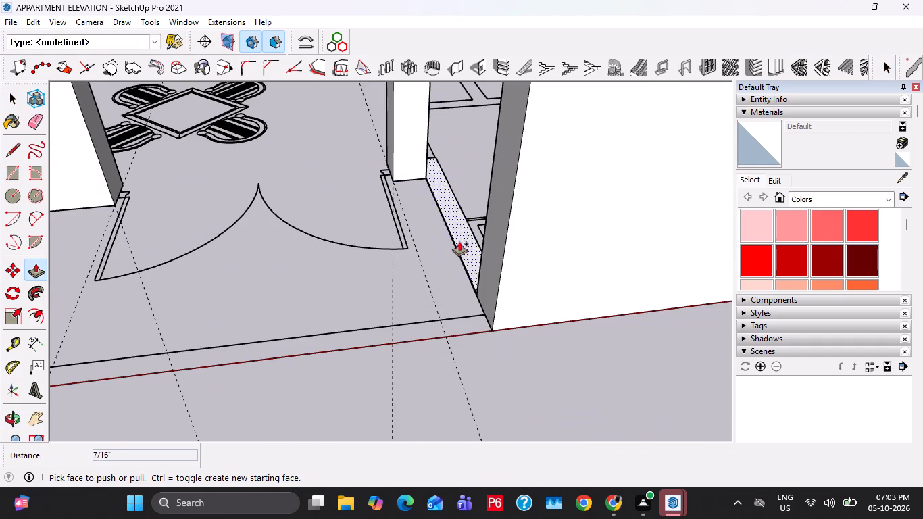
pyautogui.hotkey('ctrl', 'z')
pyautogui.click(464, 247)
pyautogui.scroll(-12, 455, 220)
pyautogui.keyDown('shift'); pyautogui.moveTo(483, 160); pyautogui.dragTo(433, 337, button='middle'); pyautogui.keyUp('shift')
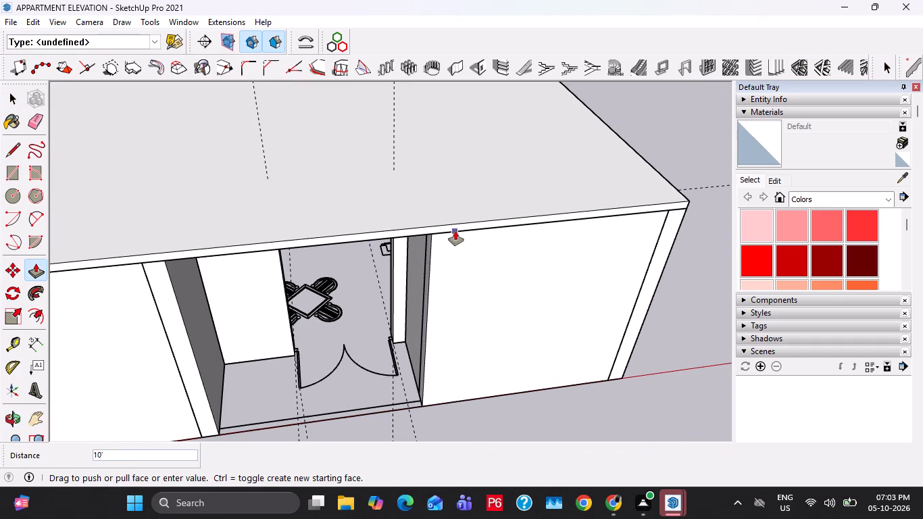
pyautogui.click(455, 231)
pyautogui.press('space')
# Select the whole new 4 1/2" entrance side wall and make it a group.
pyautogui.click(408, 280)
pyautogui.tripleClick(414, 305)
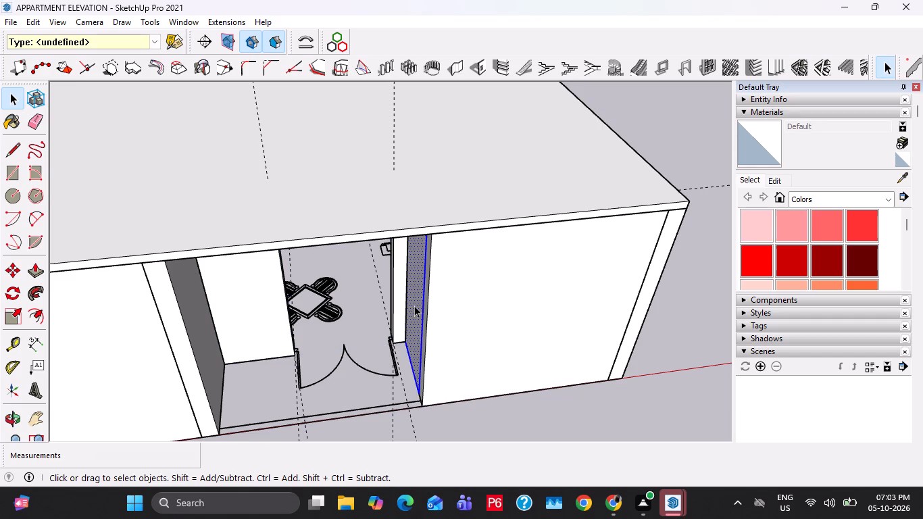
pyautogui.click(414, 305)
pyautogui.rightClick(414, 305)
pyautogui.click(480, 189)
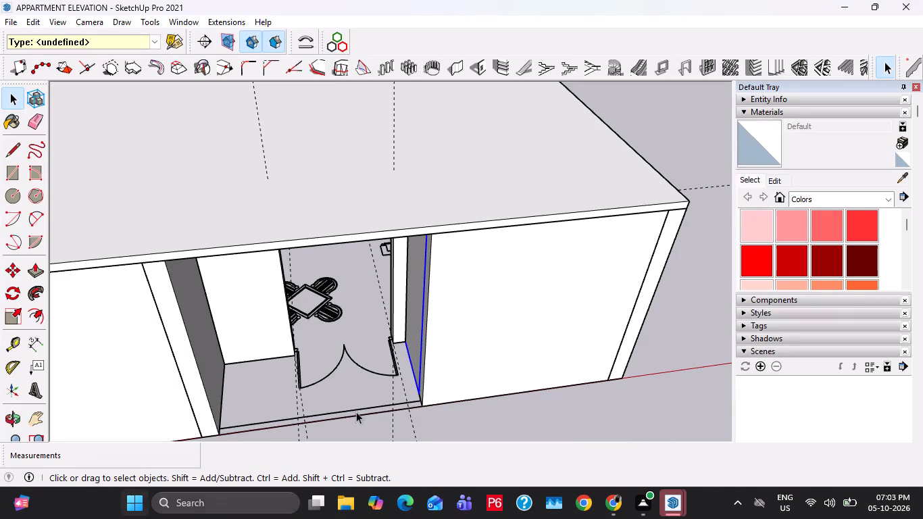
# Draw a rectangle over the plan's wall strip running inward from the left edge of the rear entrance opening.
pyautogui.scroll(-14, 397, 383)
pyautogui.moveTo(270, 330); pyautogui.dragTo(520, 229, button='middle')
pyautogui.scroll(5, 330, 285)
pyautogui.moveTo(218, 315); pyautogui.dragTo(468, 284, button='middle')
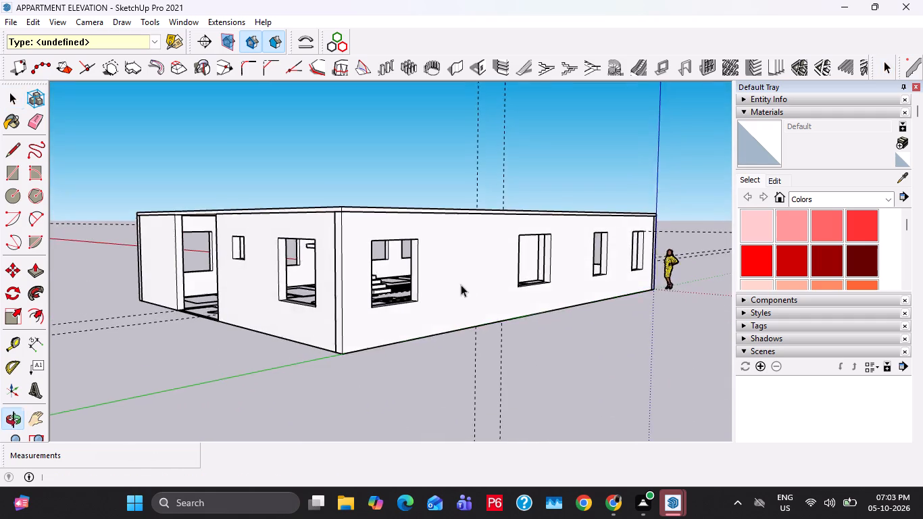
pyautogui.moveTo(224, 333); pyautogui.dragTo(364, 343, button='middle')
pyautogui.scroll(10, 364, 343)
pyautogui.moveTo(268, 345); pyautogui.dragTo(259, 382, button='middle')
pyautogui.press('r')
pyautogui.scroll(4, 296, 365)
pyautogui.scroll(-6, 312, 389)
pyautogui.keyDown('shift'); pyautogui.moveTo(332, 432); pyautogui.dragTo(343, 296, button='middle'); pyautogui.keyUp('shift')
pyautogui.scroll(2, 258, 356)
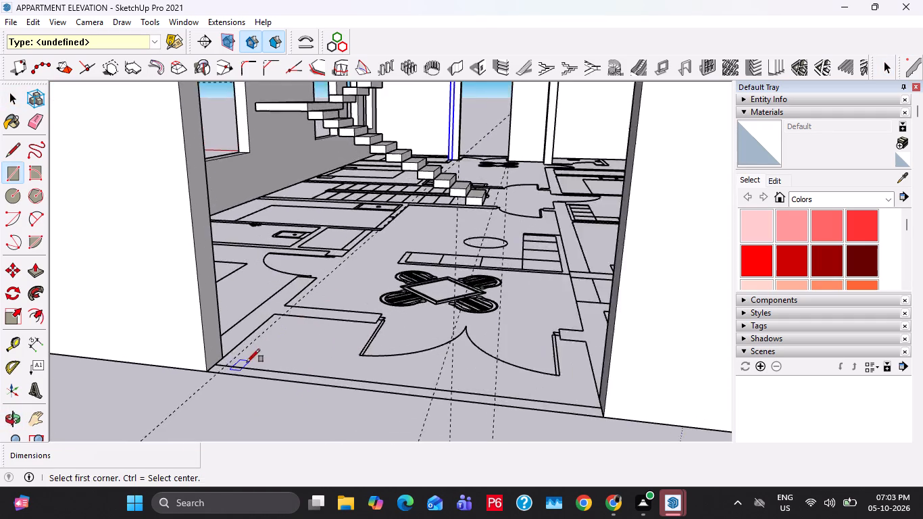
pyautogui.scroll(5, 247, 362)
pyautogui.moveTo(251, 330); pyautogui.dragTo(249, 350, button='middle')
pyautogui.scroll(3, 320, 291)
pyautogui.click(297, 268)
pyautogui.moveTo(220, 325); pyautogui.dragTo(203, 337, button='middle')
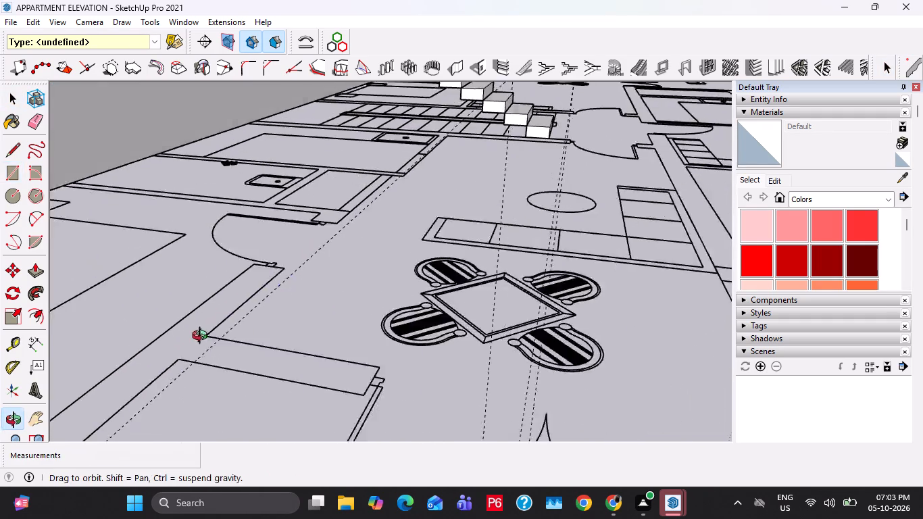
pyautogui.moveTo(203, 337); pyautogui.dragTo(195, 345, button='middle')
pyautogui.keyDown('shift'); pyautogui.moveTo(184, 346); pyautogui.dragTo(409, 257, button='middle'); pyautogui.keyUp('shift')
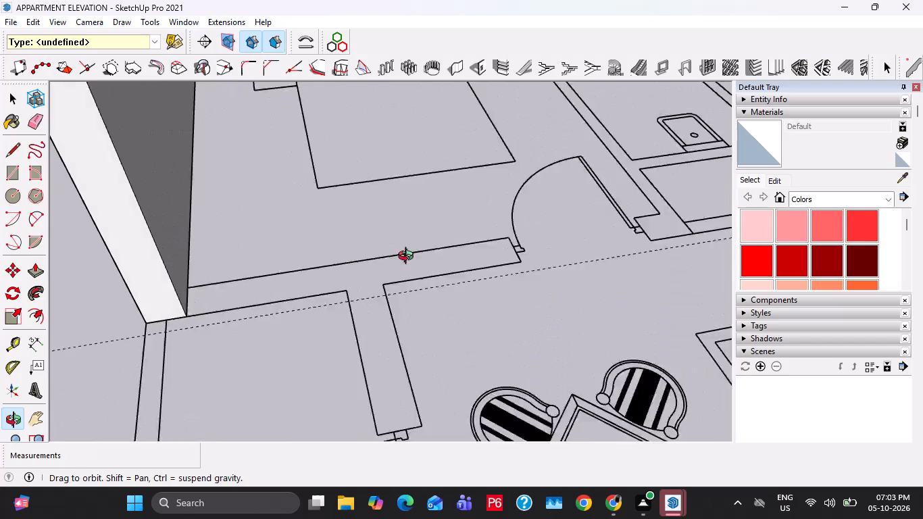
pyautogui.keyDown('shift'); pyautogui.moveTo(409, 257); pyautogui.dragTo(393, 260, button='middle'); pyautogui.keyUp('shift')
pyautogui.click(183, 257)
pyautogui.press('space')
# Raise the rear wall-strip rectangle by repeating the previous 10' extrusion.
pyautogui.press('p')
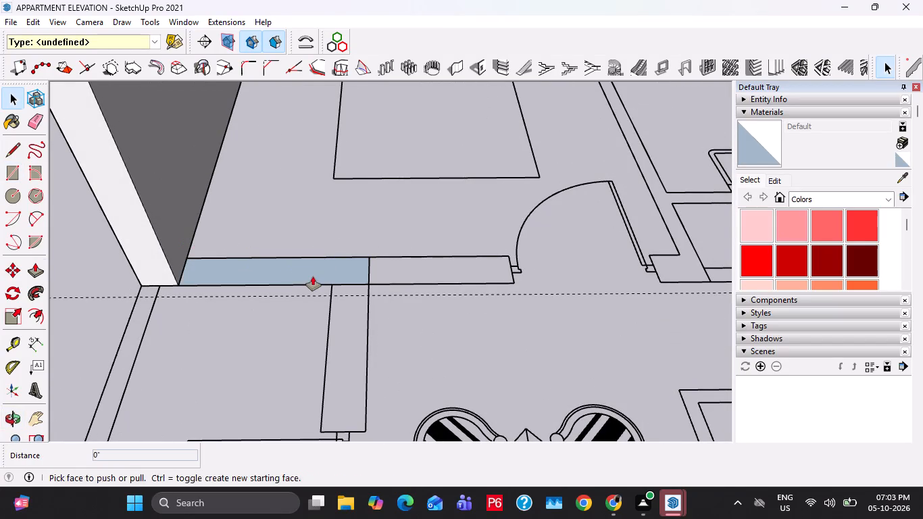
pyautogui.doubleClick(313, 276)
pyautogui.scroll(-1, 317, 305)
# Select the whole new rear entrance side wall and make it a group.
pyautogui.press('space')
pyautogui.tripleClick(320, 235)
pyautogui.rightClick(320, 235)
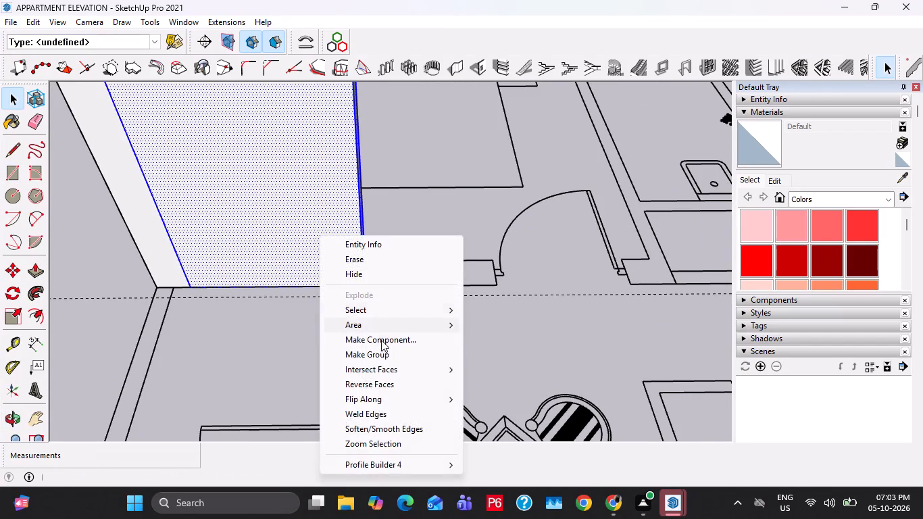
pyautogui.click(376, 354)
# Draw a 9' long rectangle over the plan's rear entrance door wall, starting at the new side wall's corner.
pyautogui.moveTo(323, 355); pyautogui.dragTo(424, 343, button='middle')
pyautogui.press('r')
pyautogui.click(378, 299)
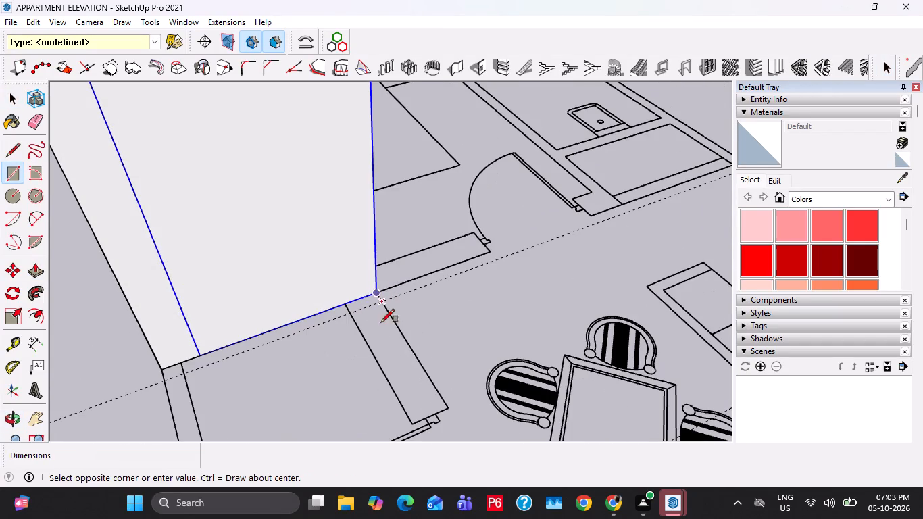
pyautogui.scroll(-2, 393, 344)
pyautogui.moveTo(399, 361); pyautogui.dragTo(510, 355, button='middle')
pyautogui.scroll(20, 390, 370)
pyautogui.scroll(5, 390, 370)
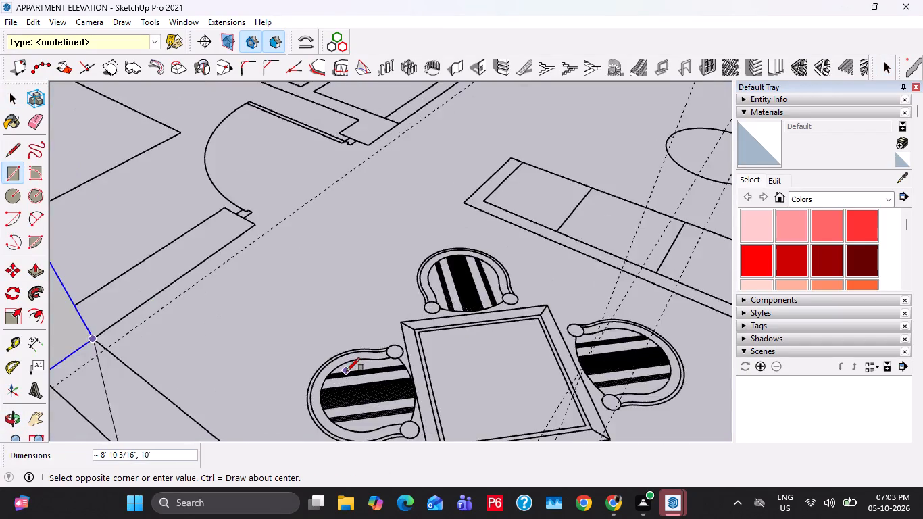
pyautogui.moveTo(347, 370); pyautogui.dragTo(535, 322, button='middle')
pyautogui.scroll(-10, 495, 303)
pyautogui.keyDown('shift'); pyautogui.moveTo(541, 323); pyautogui.dragTo(364, 311, button='middle'); pyautogui.keyUp('shift')
pyautogui.scroll(3, 493, 341)
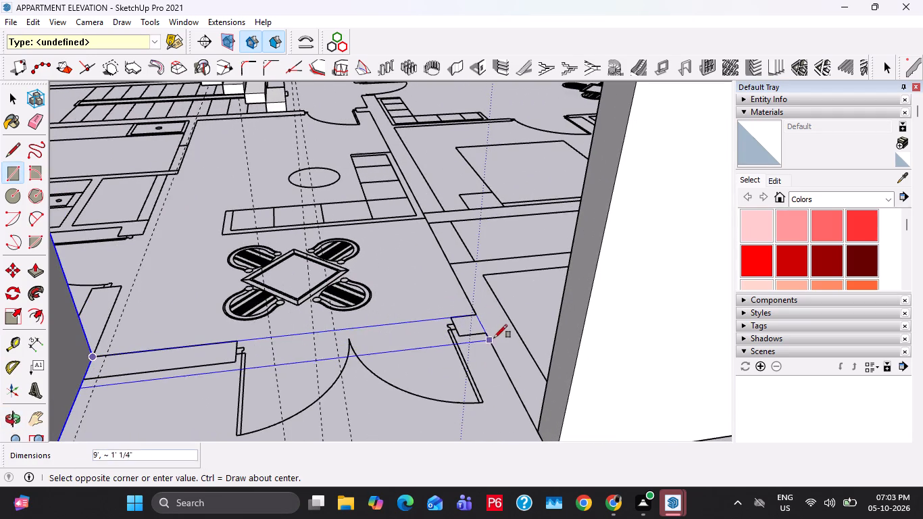
pyautogui.click(491, 333)
pyautogui.press('space')
# Place guides along the plan's two door jamb lines across the rear entrance wall strip.
pyautogui.scroll(13, 322, 345)
pyautogui.press('t')
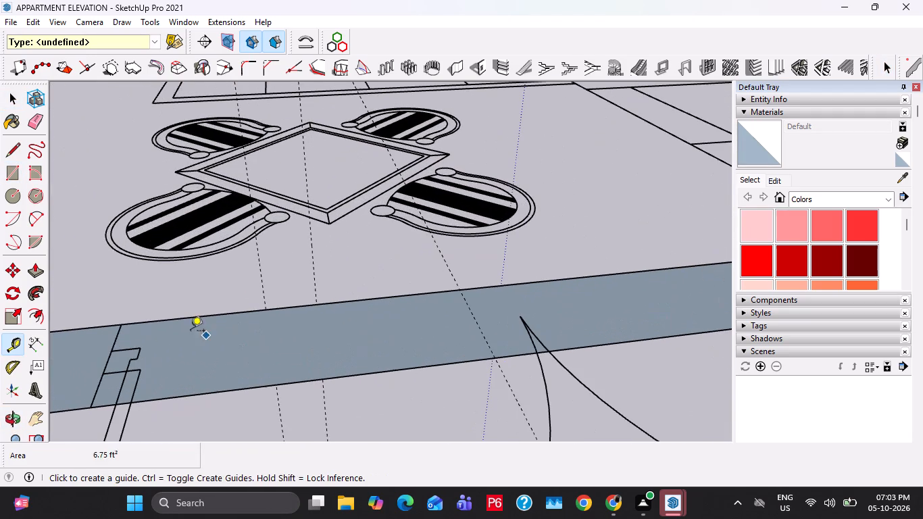
pyautogui.doubleClick(117, 337)
pyautogui.scroll(-6, 117, 337)
pyautogui.keyDown('shift'); pyautogui.moveTo(552, 341); pyautogui.dragTo(454, 350, button='middle'); pyautogui.keyUp('shift')
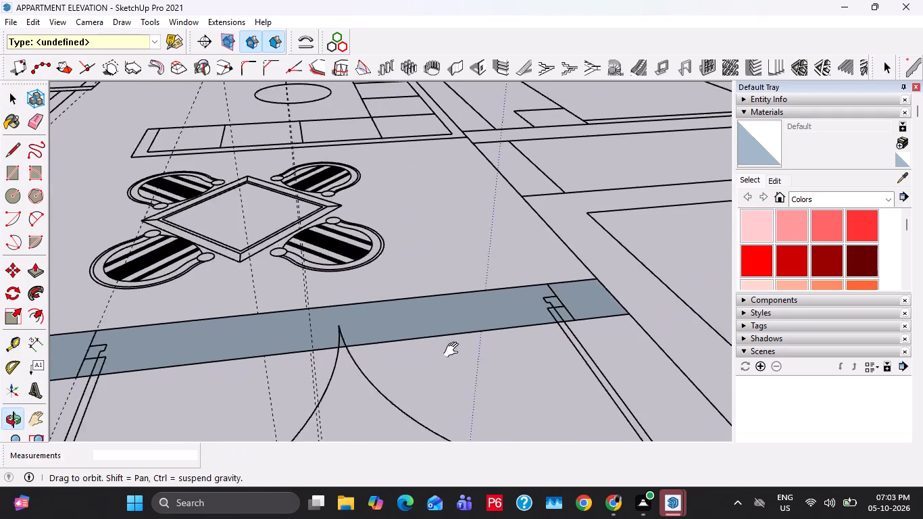
pyautogui.keyDown('shift'); pyautogui.moveTo(454, 350); pyautogui.dragTo(451, 350, button='middle'); pyautogui.keyUp('shift')
pyautogui.scroll(6, 473, 333)
pyautogui.doubleClick(505, 283)
# Raise the rear entrance door wall rectangle by repeating the earlier 10' extrusion.
pyautogui.press('space')
pyautogui.write('OP')
pyautogui.doubleClick(411, 330)
pyautogui.scroll(-7, 411, 330)
pyautogui.press('space')
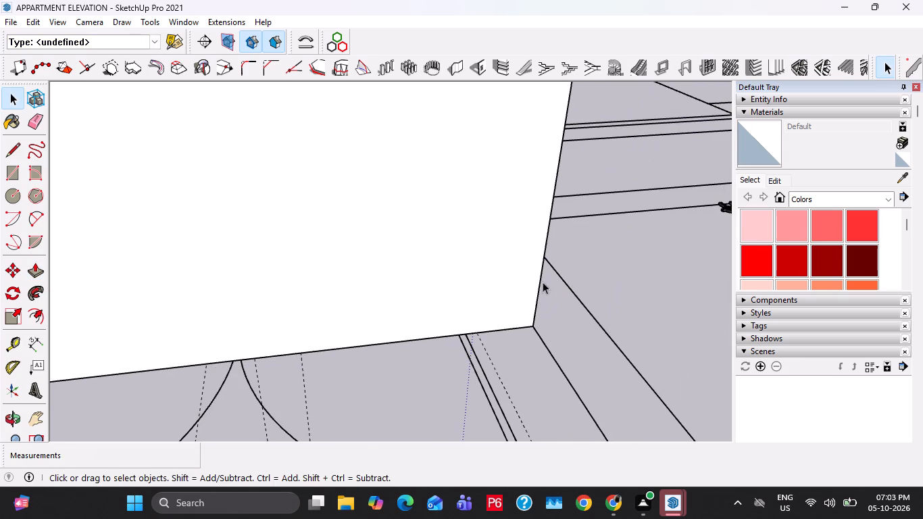
# Place a vertical guide on the rear door wall's outer face, offset from its vertical edge to the nearer door jamb guide.
pyautogui.press('t')
pyautogui.click(540, 263)
pyautogui.click(479, 332)
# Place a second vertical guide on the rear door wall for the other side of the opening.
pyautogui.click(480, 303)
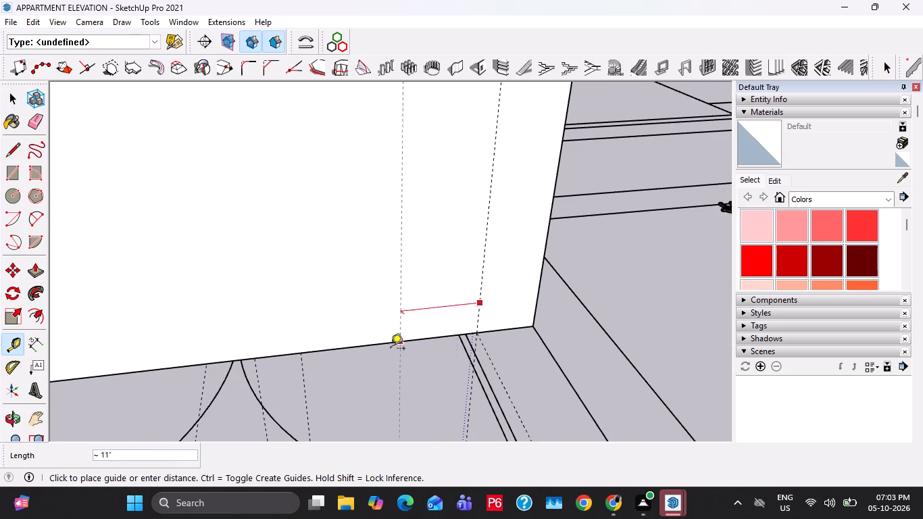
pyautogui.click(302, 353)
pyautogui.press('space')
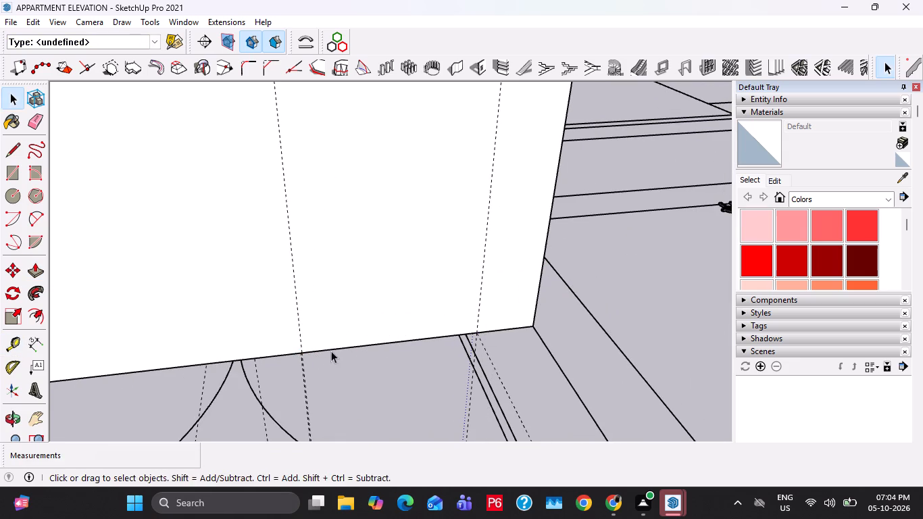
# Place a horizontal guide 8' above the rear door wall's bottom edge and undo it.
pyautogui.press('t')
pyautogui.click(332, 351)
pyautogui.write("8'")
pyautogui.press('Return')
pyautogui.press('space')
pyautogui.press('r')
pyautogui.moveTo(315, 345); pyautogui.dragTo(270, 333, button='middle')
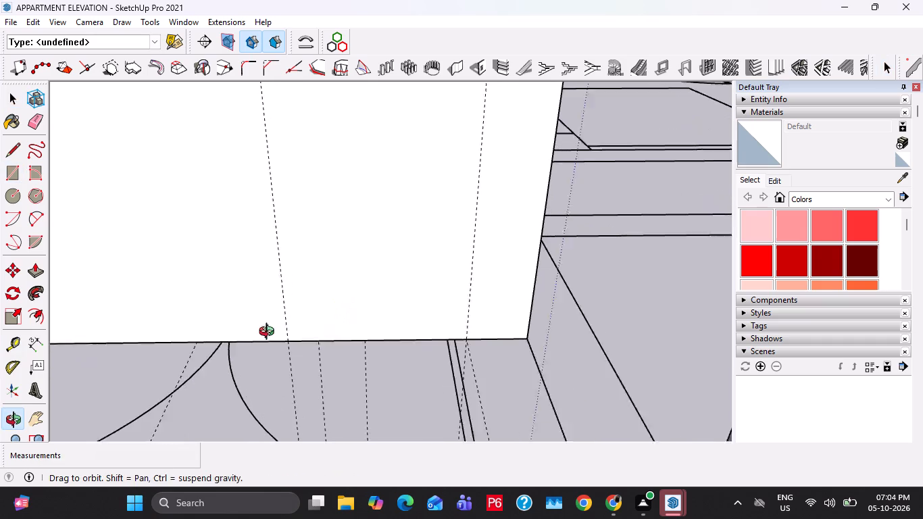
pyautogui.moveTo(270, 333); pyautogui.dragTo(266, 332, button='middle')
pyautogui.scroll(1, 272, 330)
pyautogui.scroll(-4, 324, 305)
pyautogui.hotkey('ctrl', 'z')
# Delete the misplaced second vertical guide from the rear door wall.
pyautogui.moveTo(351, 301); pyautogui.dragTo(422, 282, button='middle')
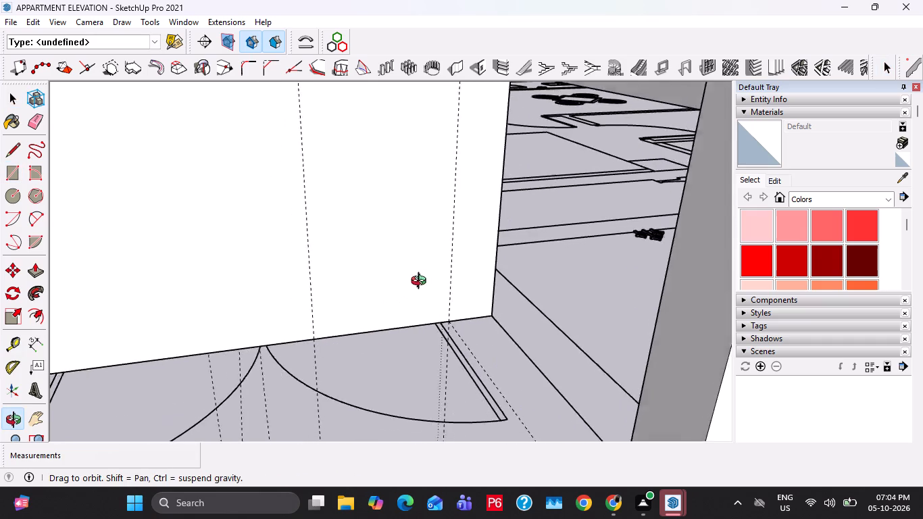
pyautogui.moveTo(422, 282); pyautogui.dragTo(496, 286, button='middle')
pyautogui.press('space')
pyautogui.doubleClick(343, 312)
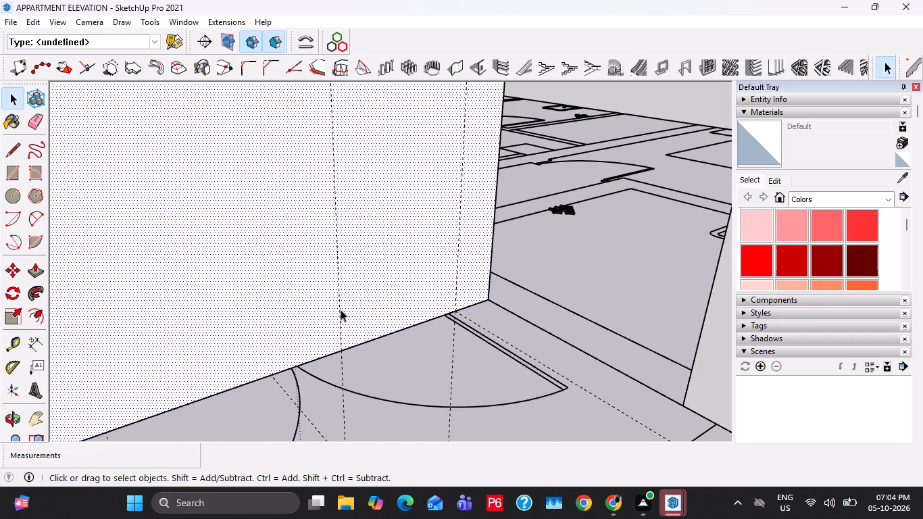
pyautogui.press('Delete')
# Place a vertical guide for the door opening's far side and a horizontal guide 8' above the rear door wall's bottom edge.
pyautogui.press('t')
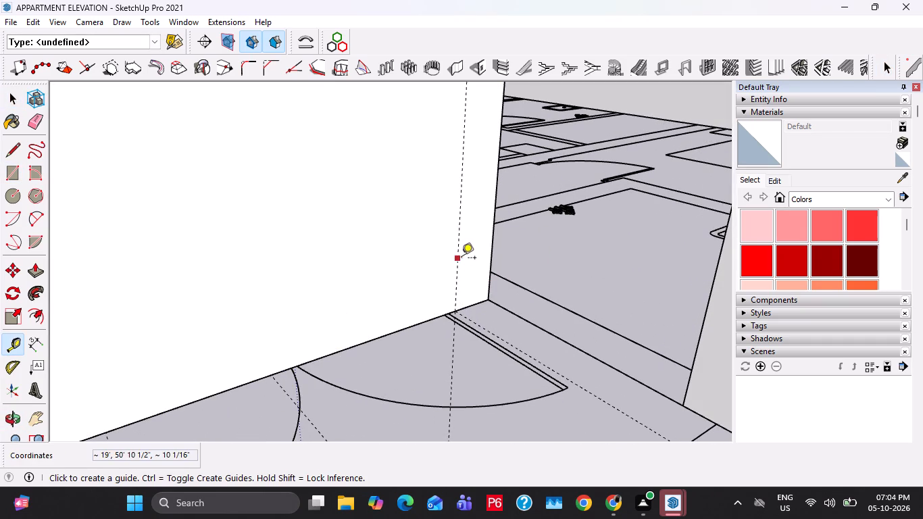
pyautogui.click(457, 259)
pyautogui.click(266, 375)
pyautogui.click(326, 356)
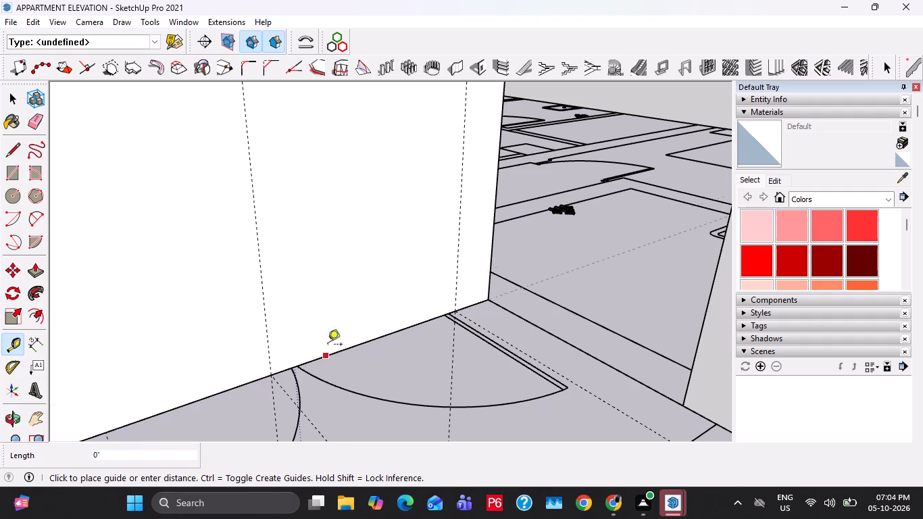
pyautogui.write("8'")
pyautogui.press('Return')
pyautogui.press('space')
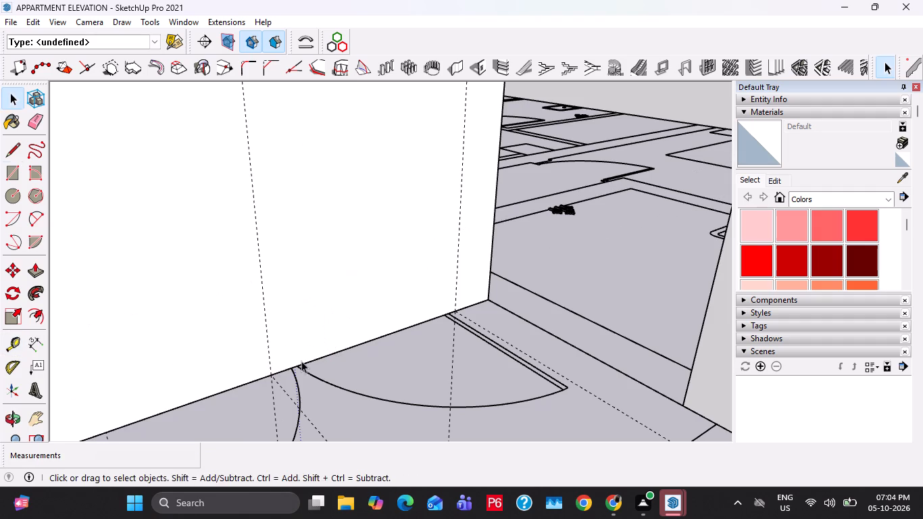
# Draw the door opening rectangle on the rear door wall between the vertical guides, from the base to the 8' guide.
pyautogui.press('r')
pyautogui.click(272, 370)
pyautogui.scroll(-6, 323, 270)
pyautogui.moveTo(357, 212); pyautogui.dragTo(345, 341, button='middle')
pyautogui.click(380, 120)
pyautogui.press('space')
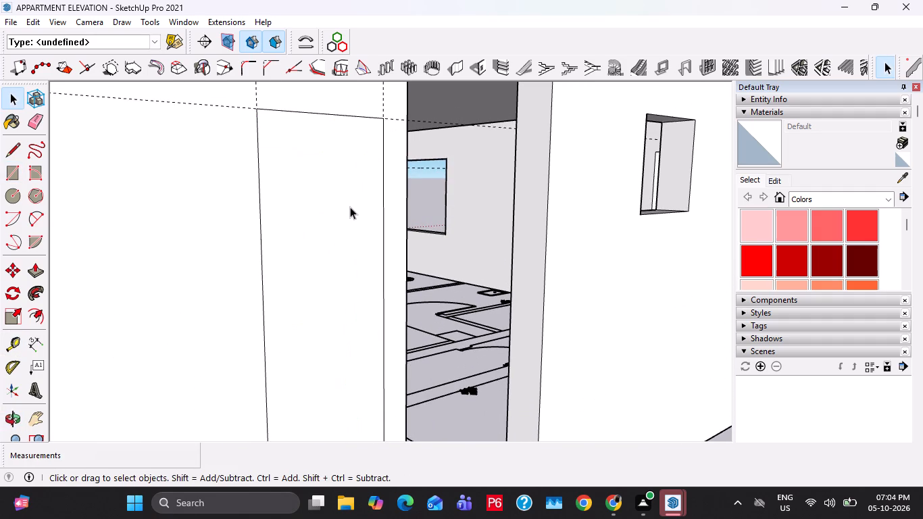
# Push the door rectangle through the full wall thickness to cut the rear entrance opening.
pyautogui.click(350, 207)
pyautogui.press('p')
pyautogui.click(350, 207)
pyautogui.click(306, 189)
pyautogui.press('space')
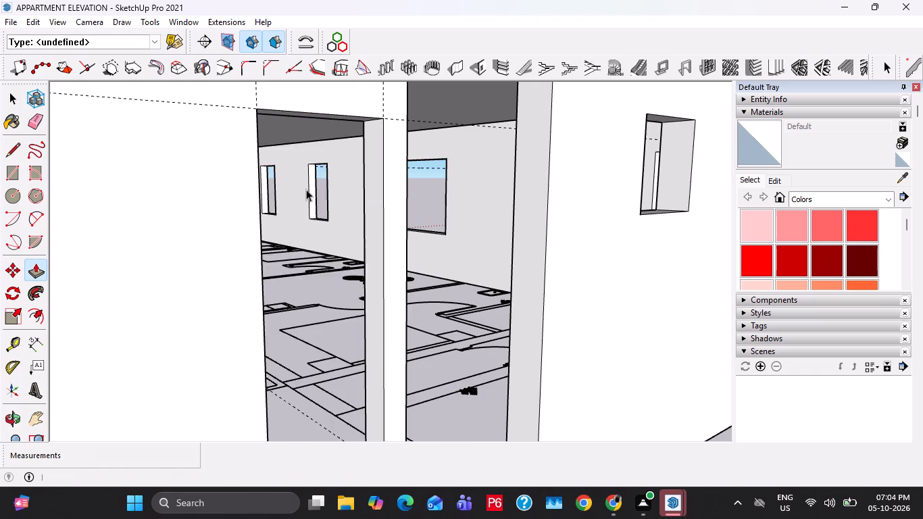
pyautogui.press('Escape')
# Push the opening's far side face back about 2' 3" to the plan's door jamb to widen the opening.
pyautogui.scroll(-4, 306, 189)
pyautogui.moveTo(357, 262); pyautogui.dragTo(322, 285, button='middle')
pyautogui.scroll(9, 312, 287)
pyautogui.moveTo(277, 317); pyautogui.dragTo(220, 326, button='middle')
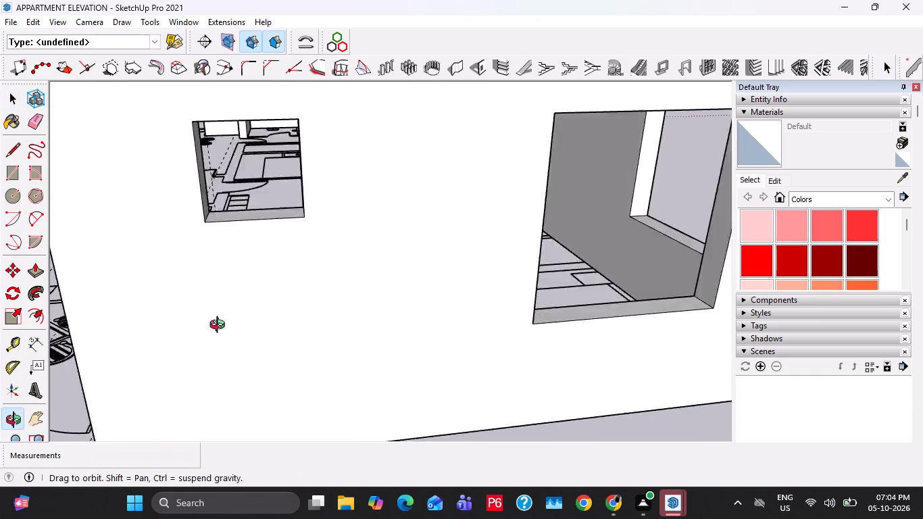
pyautogui.moveTo(220, 326); pyautogui.dragTo(164, 336, button='middle')
pyautogui.keyDown('shift'); pyautogui.moveTo(164, 330); pyautogui.dragTo(546, 279, button='middle'); pyautogui.keyUp('shift')
pyautogui.keyDown('shift'); pyautogui.moveTo(158, 296); pyautogui.dragTo(199, 288, button='middle'); pyautogui.keyUp('shift')
pyautogui.keyDown('shift'); pyautogui.scroll(1, 199, 288); pyautogui.keyUp('shift')
pyautogui.click(198, 276)
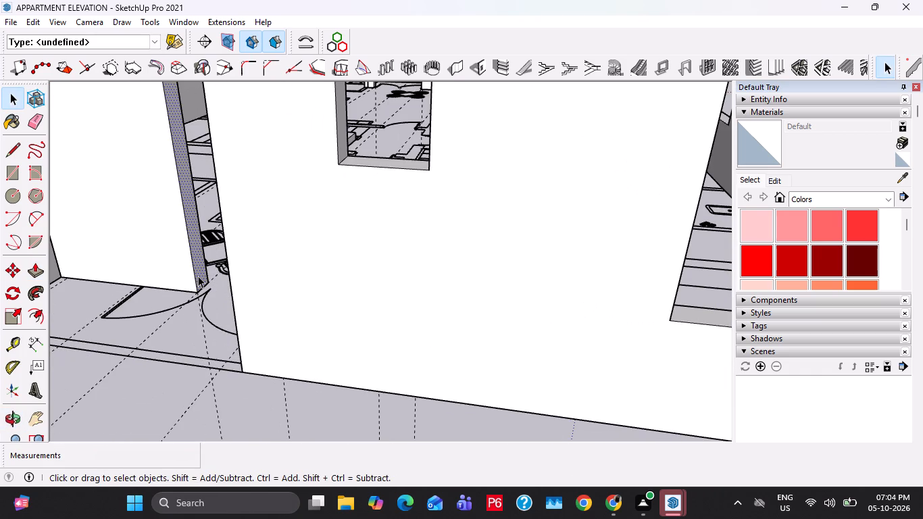
pyautogui.press('p')
pyautogui.click(198, 276)
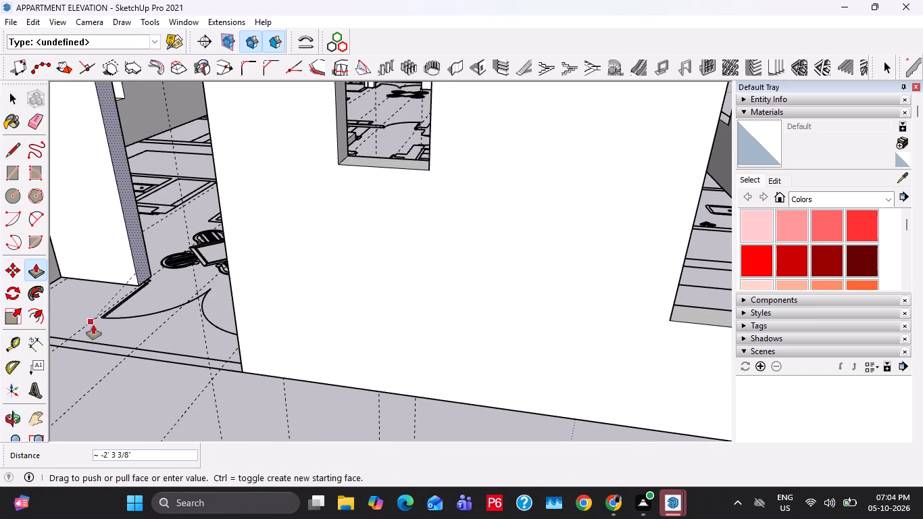
pyautogui.click(93, 326)
# Select the whole rear entrance door wall and make it a group.
pyautogui.moveTo(116, 320); pyautogui.dragTo(201, 317, button='middle')
pyautogui.press('space')
pyautogui.press('Escape')
pyautogui.tripleClick(296, 287)
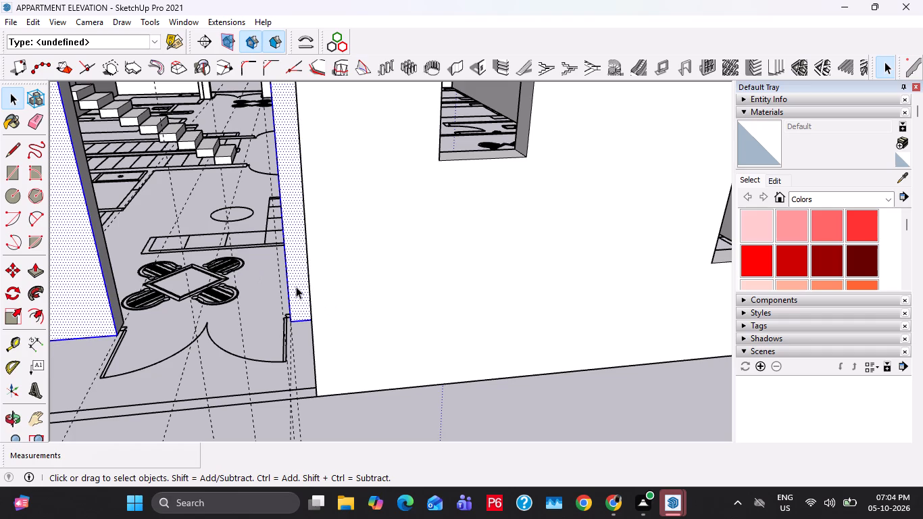
pyautogui.rightClick(296, 287)
pyautogui.click(368, 170)
# Draw a rectangle over the plan's wall strip beside the rear door, from the room corner to the outer wall's corner.
pyautogui.moveTo(252, 320); pyautogui.dragTo(352, 337, button='middle')
pyautogui.scroll(3, 297, 318)
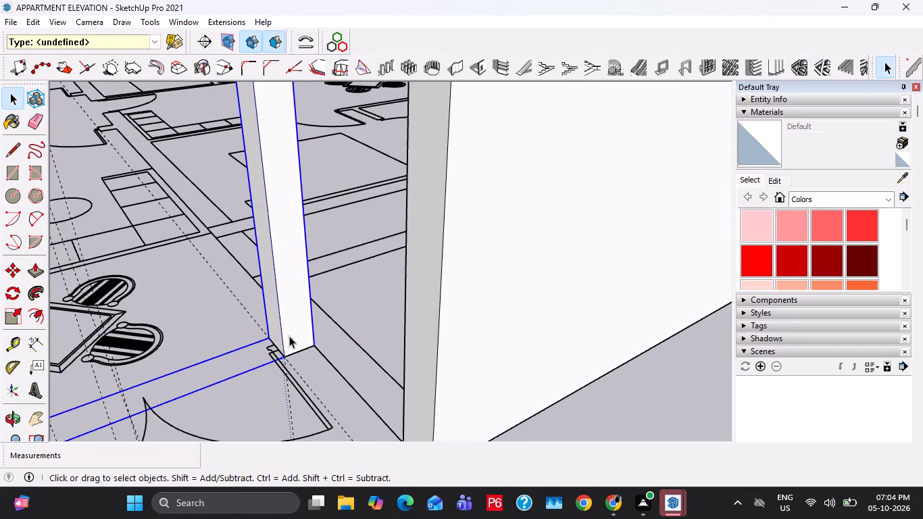
pyautogui.scroll(5, 289, 336)
pyautogui.moveTo(242, 301); pyautogui.dragTo(489, 345, button='middle')
pyautogui.press('r')
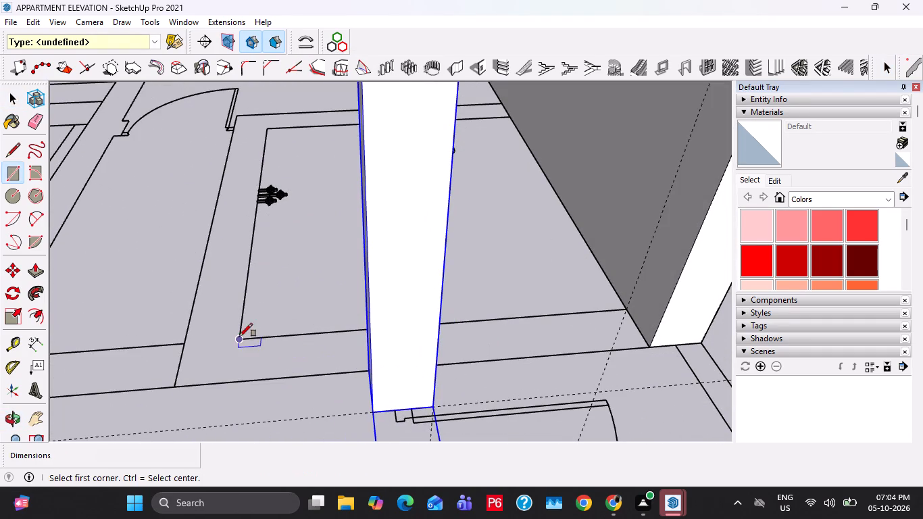
pyautogui.click(239, 337)
pyautogui.click(645, 349)
pyautogui.press('space')
# Extrude the new wall-strip rectangle 10' up to the underside of the roof slab.
pyautogui.press('p')
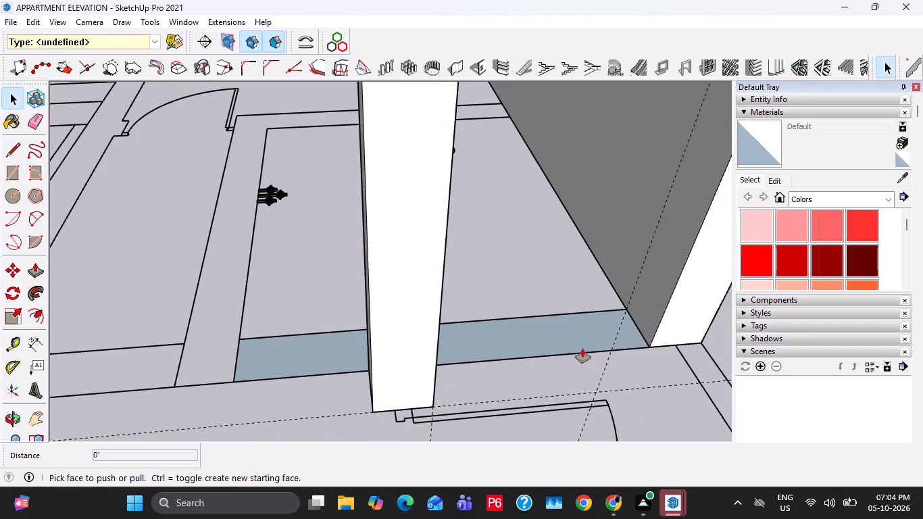
pyautogui.doubleClick(582, 349)
pyautogui.hotkey('ctrl', 'z')
pyautogui.click(576, 326)
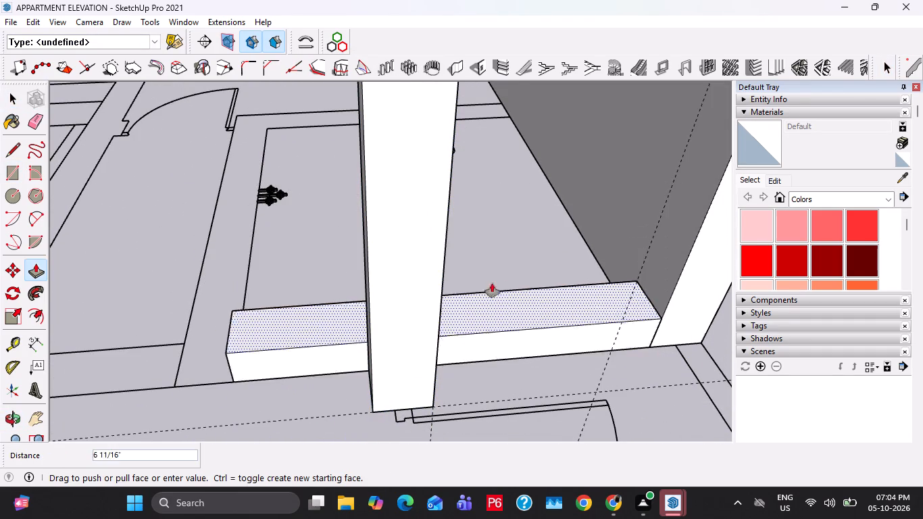
pyautogui.scroll(-20, 480, 287)
pyautogui.scroll(-20, 480, 287)
pyautogui.scroll(-6, 480, 287)
pyautogui.moveTo(532, 263); pyautogui.dragTo(390, 253, button='middle')
pyautogui.scroll(-3, 390, 253)
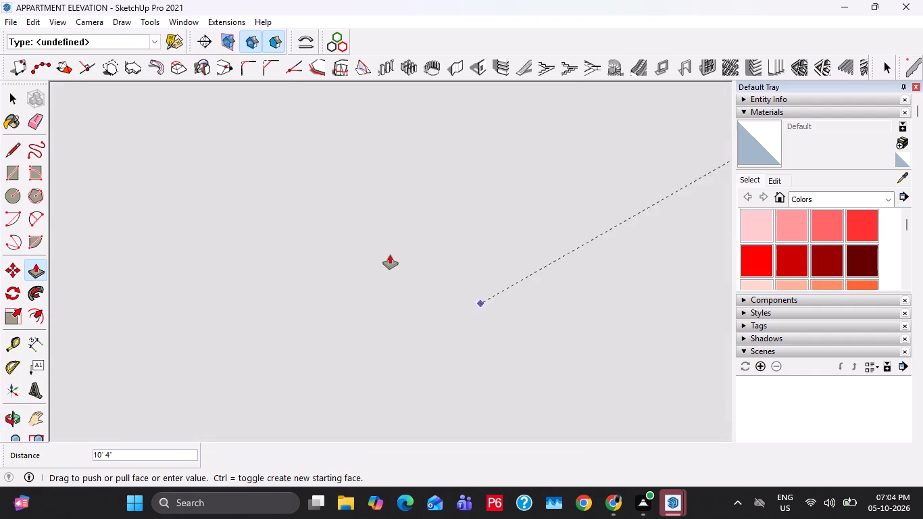
pyautogui.scroll(-20, 390, 255)
pyautogui.scroll(-1, 390, 255)
pyautogui.moveTo(496, 239); pyautogui.dragTo(439, 171, button='middle')
pyautogui.scroll(10, 493, 227)
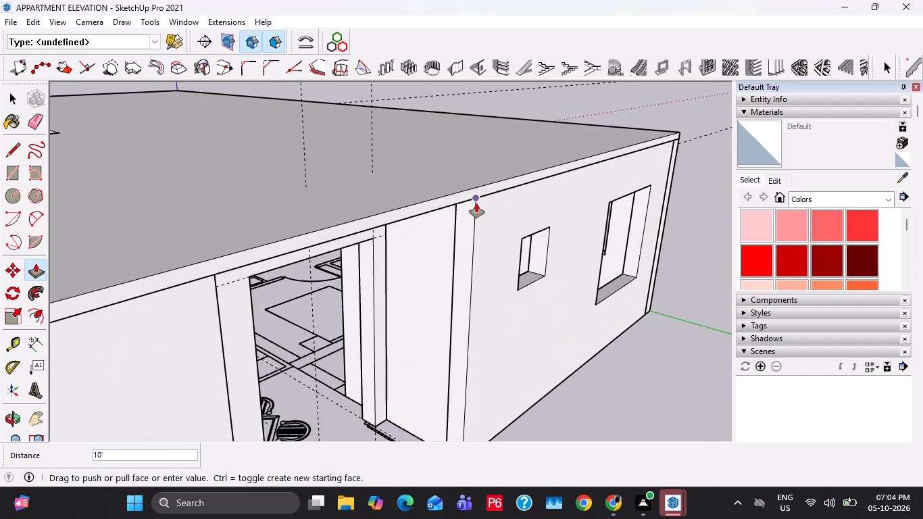
pyautogui.click(476, 203)
# Select the whole new rear entrance side wall and make it a group.
pyautogui.press('space')
pyautogui.tripleClick(434, 260)
pyautogui.rightClick(434, 260)
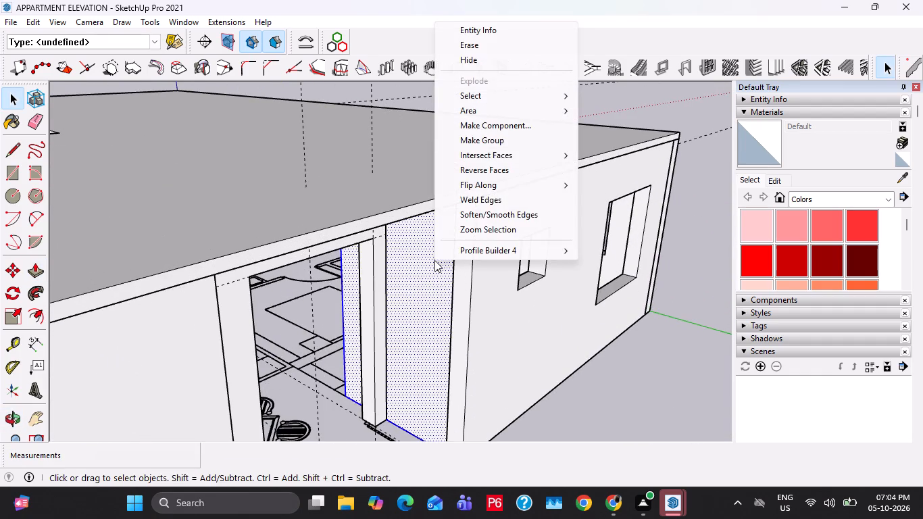
pyautogui.click(494, 137)
# Delete all the guides in the model.
pyautogui.moveTo(462, 393); pyautogui.dragTo(311, 307, button='middle')
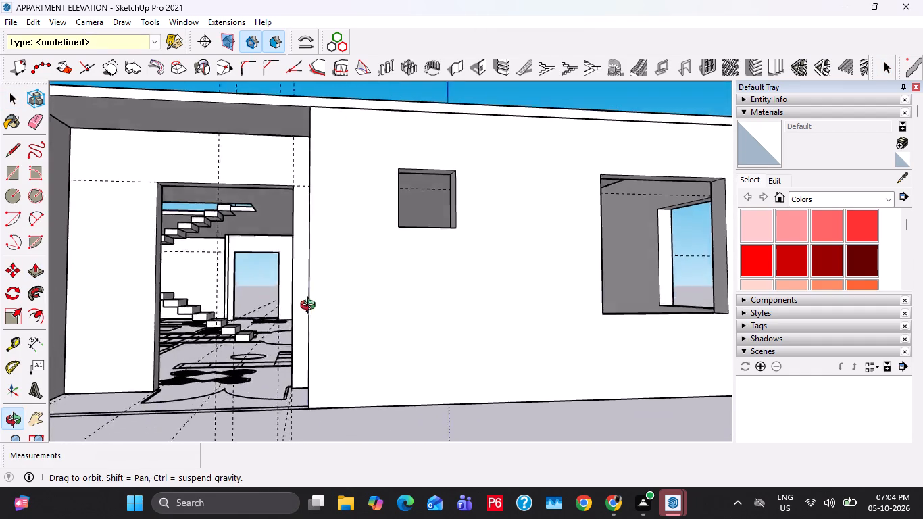
pyautogui.moveTo(311, 307); pyautogui.dragTo(326, 318, button='middle')
pyautogui.scroll(1, 326, 318)
pyautogui.scroll(-5, 326, 318)
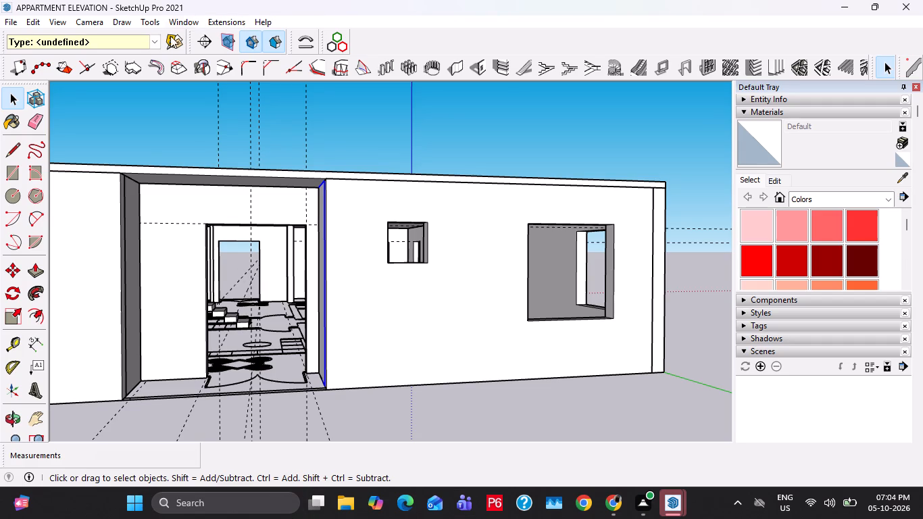
pyautogui.click(27, 27)
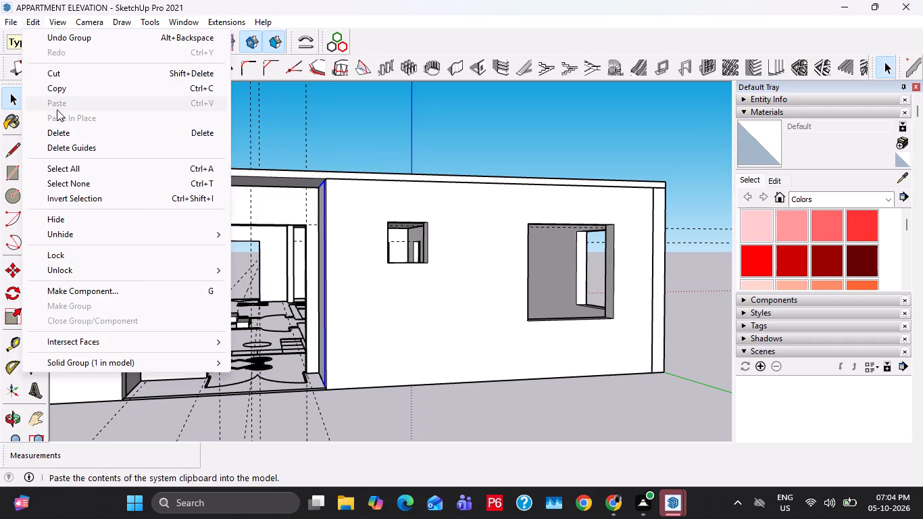
pyautogui.click(60, 149)
# Hide the imported floor plan component.
pyautogui.scroll(-4, 311, 202)
pyautogui.click(258, 328)
pyautogui.rightClick(258, 328)
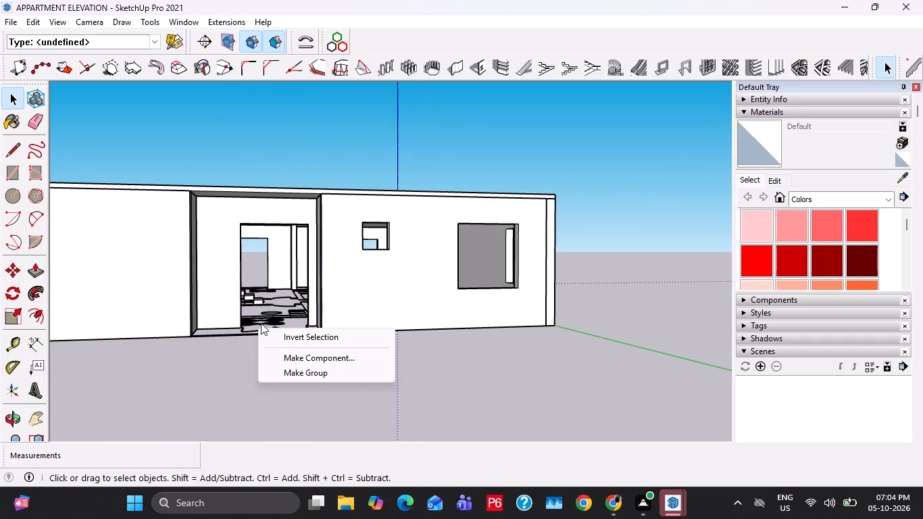
pyautogui.click(261, 309)
pyautogui.click(263, 326)
pyautogui.rightClick(264, 322)
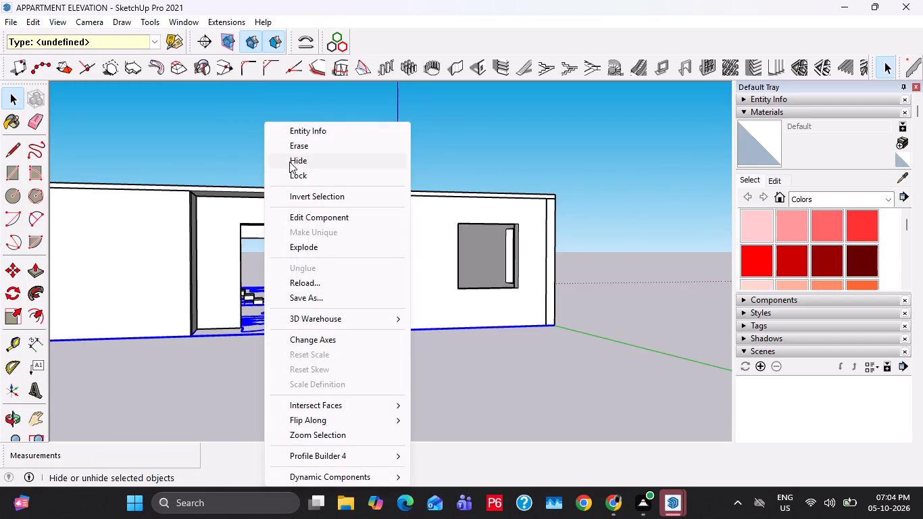
pyautogui.click(289, 162)
# Draw a rectangle about 56' by 38' across the underside of the walls, from the rear outer corner to the origin corner.
pyautogui.scroll(-4, 341, 245)
pyautogui.moveTo(378, 260); pyautogui.dragTo(420, 303, button='middle')
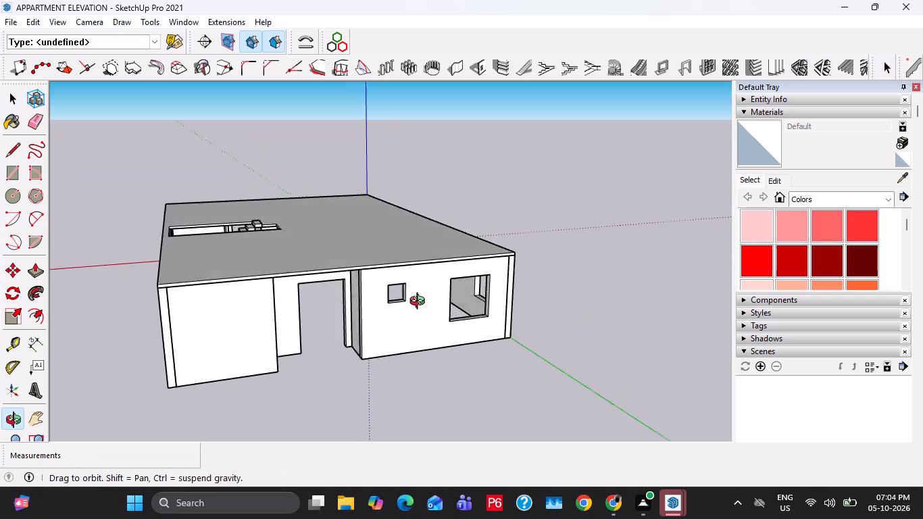
pyautogui.moveTo(420, 303); pyautogui.dragTo(483, 164, button='middle')
pyautogui.scroll(5, 289, 148)
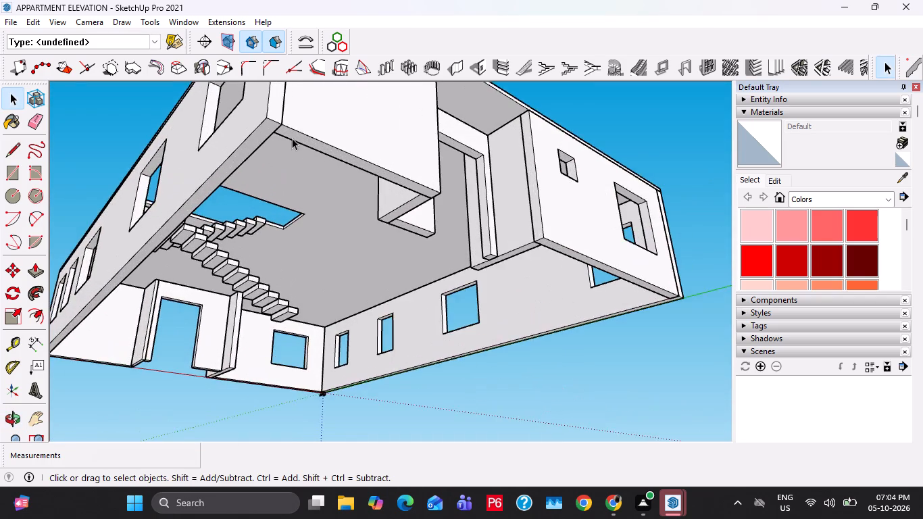
pyautogui.moveTo(292, 138); pyautogui.dragTo(216, 155, button='middle')
pyautogui.press('r')
pyautogui.click(127, 184)
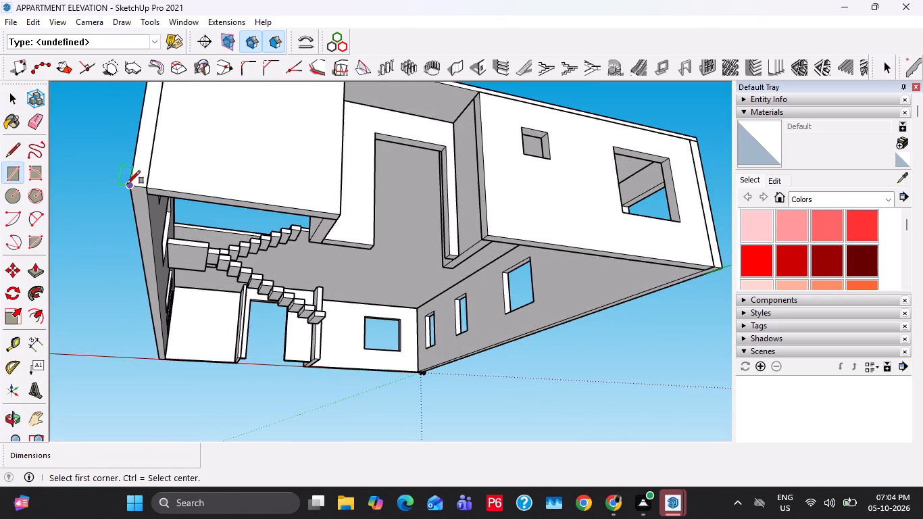
pyautogui.moveTo(289, 320); pyautogui.dragTo(252, 234, button='middle')
pyautogui.keyDown('shift'); pyautogui.moveTo(424, 368); pyautogui.dragTo(356, 229, button='middle'); pyautogui.keyUp('shift')
pyautogui.scroll(11, 380, 307)
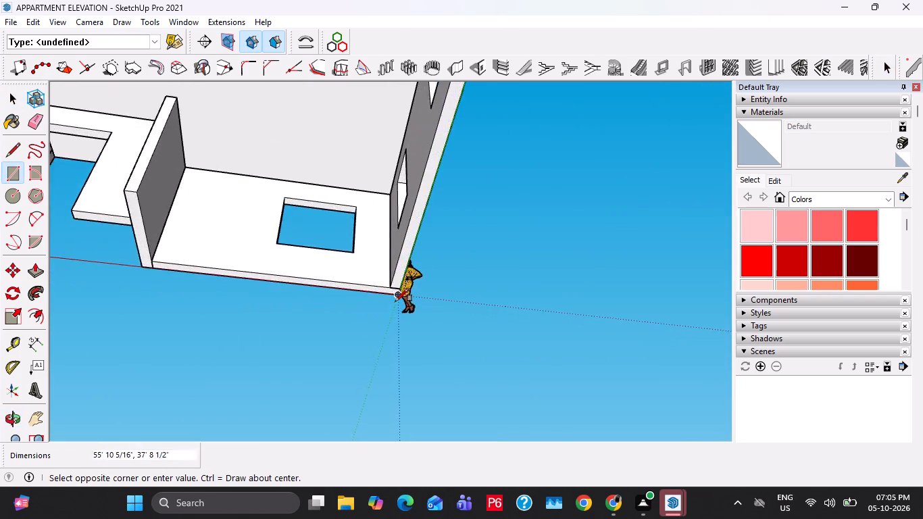
pyautogui.scroll(8, 395, 301)
pyautogui.click(402, 288)
pyautogui.press('space')
# Push/pull the rectangle under the walls by 6" to give the floor slab its thickness.
pyautogui.scroll(-5, 390, 280)
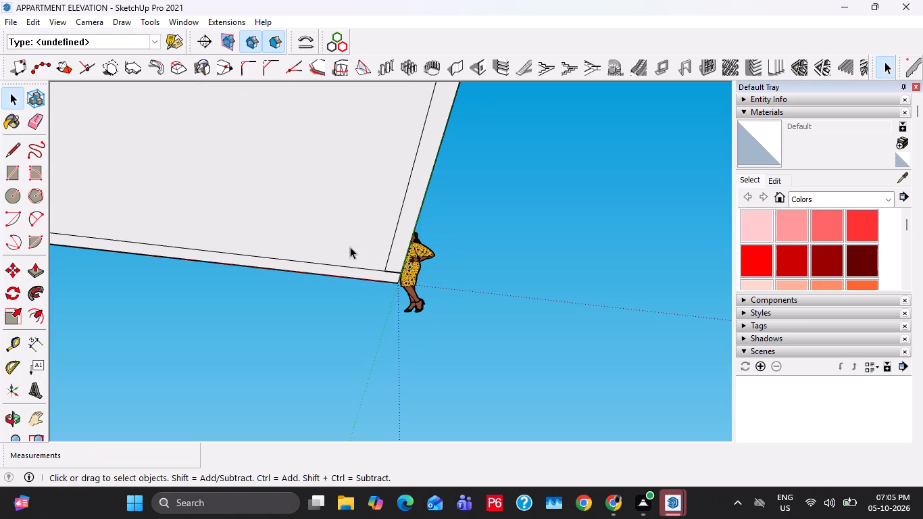
pyautogui.press('space')
pyautogui.click(341, 236)
pyautogui.press('p')
pyautogui.click(341, 236)
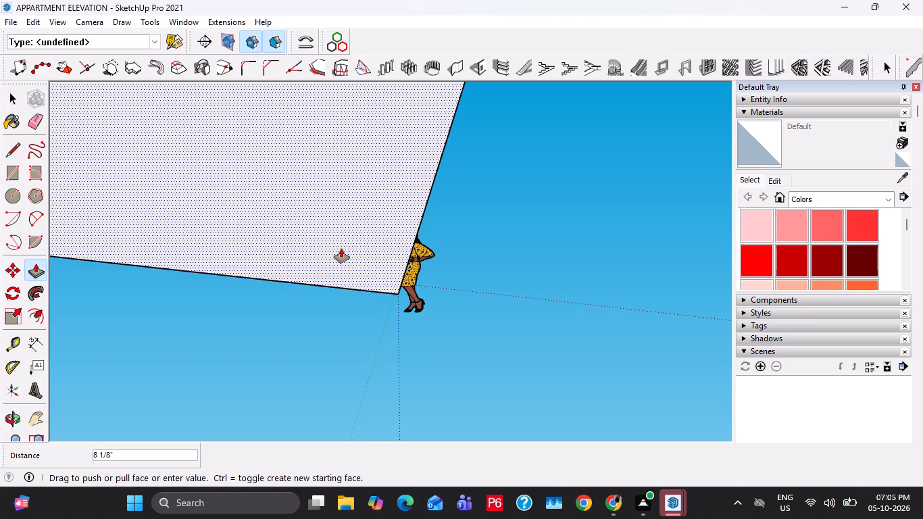
pyautogui.write('6"')
pyautogui.press('Return')
# Select the whole floor slab geometry and make it a group.
pyautogui.press('space')
pyautogui.scroll(-13, 341, 249)
pyautogui.moveTo(324, 137); pyautogui.dragTo(343, 211, button='middle')
pyautogui.scroll(-6, 324, 165)
pyautogui.moveTo(283, 123); pyautogui.dragTo(284, 207, button='middle')
pyautogui.scroll(4, 282, 164)
pyautogui.moveTo(276, 141); pyautogui.dragTo(284, 181, button='middle')
pyautogui.scroll(-3, 284, 181)
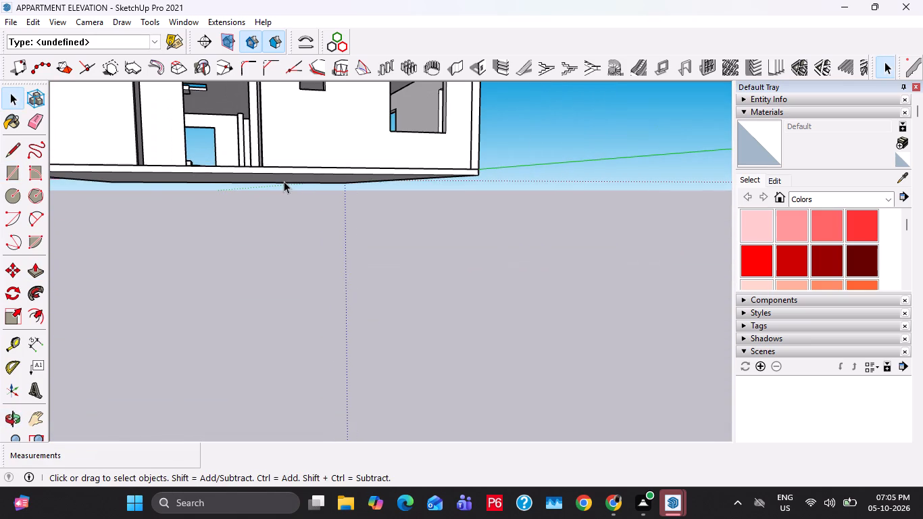
pyautogui.tripleClick(284, 181)
pyautogui.rightClick(284, 181)
pyautogui.click(331, 301)
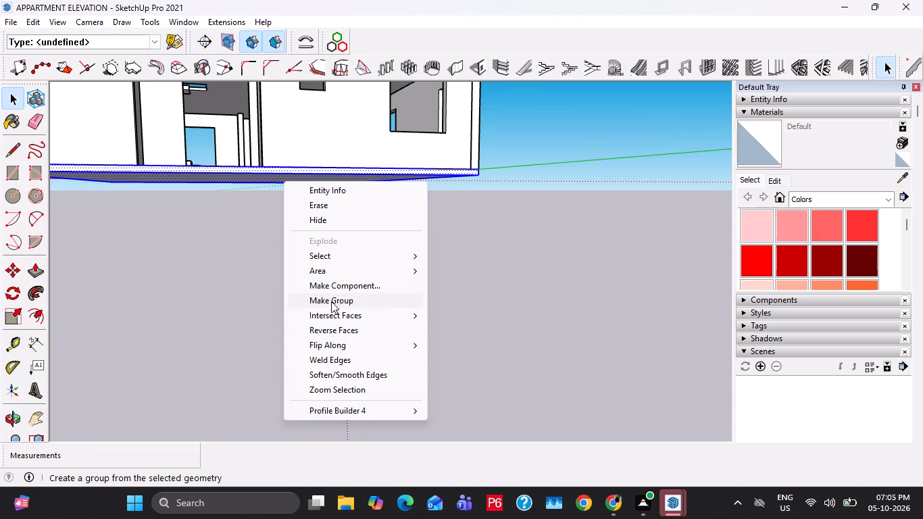
# Switch to Chrome and close the Gemini floor plan conversation.
pyautogui.scroll(-10, 326, 285)
pyautogui.moveTo(299, 211); pyautogui.dragTo(301, 266, button='middle')
pyautogui.scroll(-3, 299, 249)
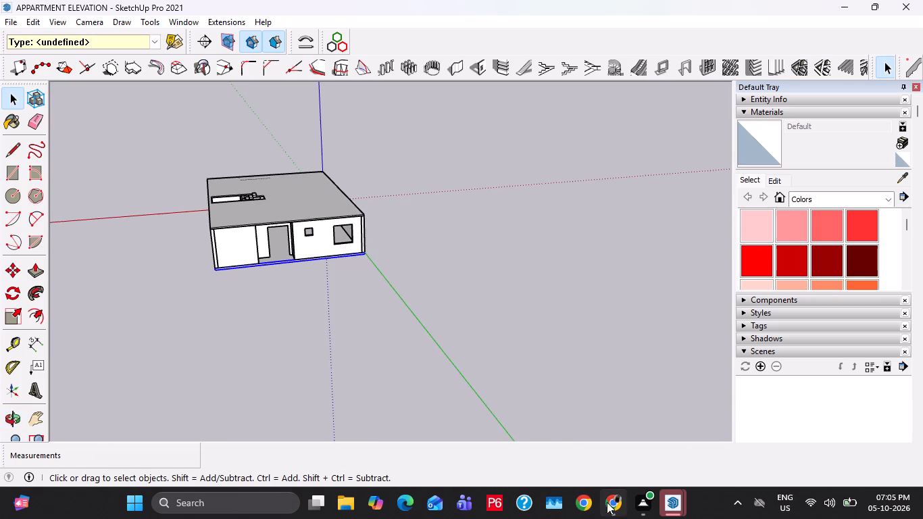
pyautogui.click(607, 502)
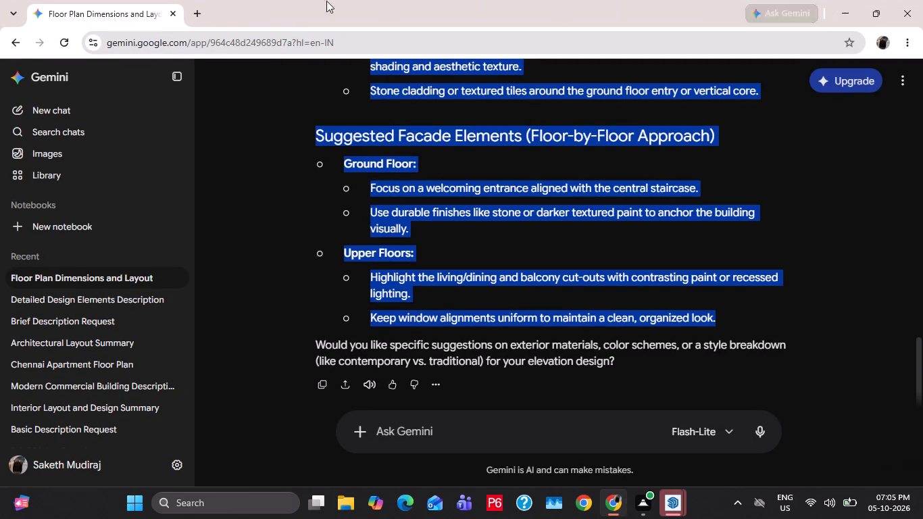
pyautogui.click(174, 12)
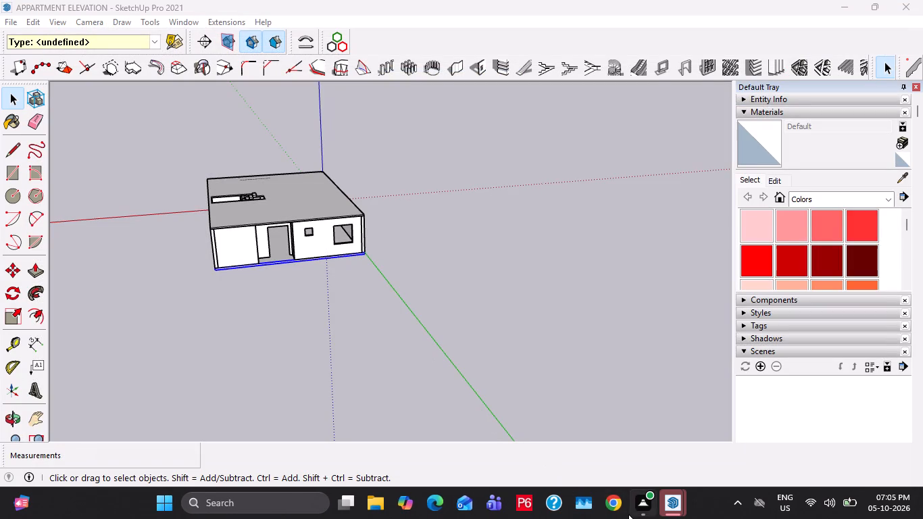
# Open a new Chrome window and search the web for 3D Warehouse.
pyautogui.click(613, 509)
pyautogui.click(179, 45)
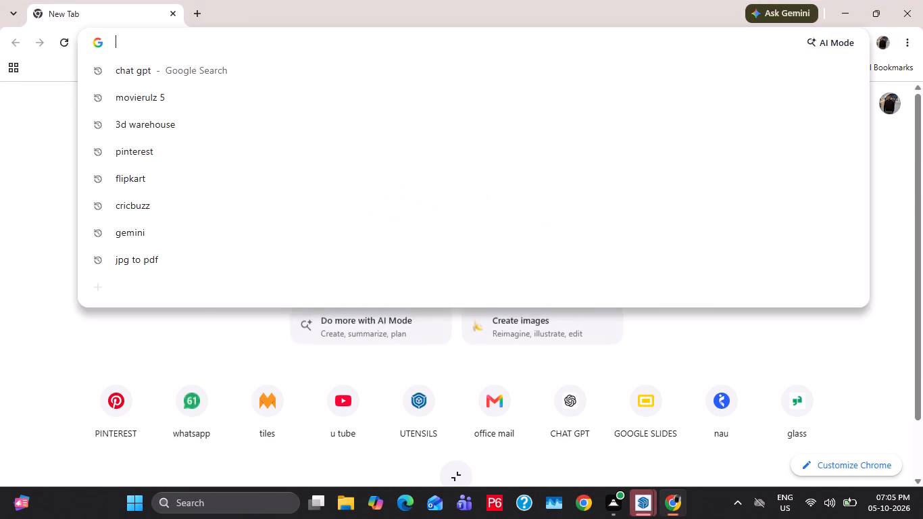
pyautogui.write('3D')
pyautogui.click(153, 97)
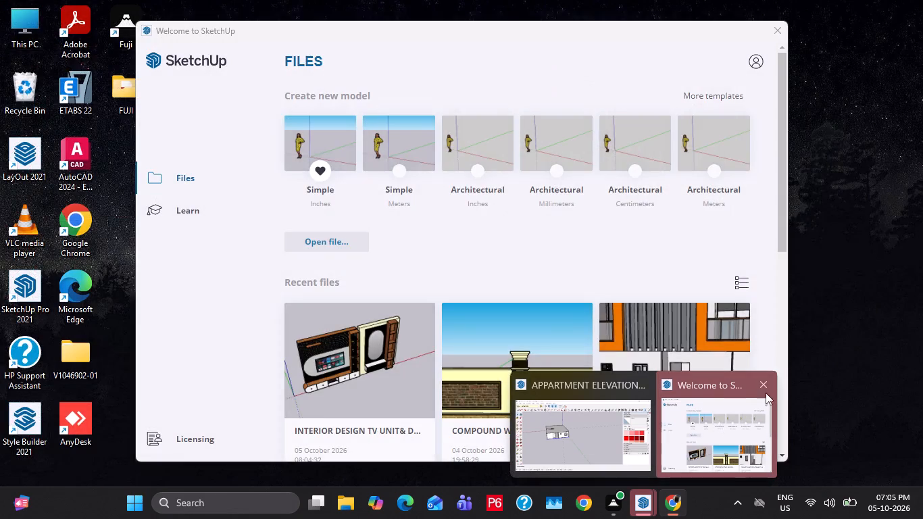
# Close the Welcome to SketchUp window and bring up the APPARTMENT ELEVATION model.
pyautogui.click(771, 387)
pyautogui.click(655, 401)
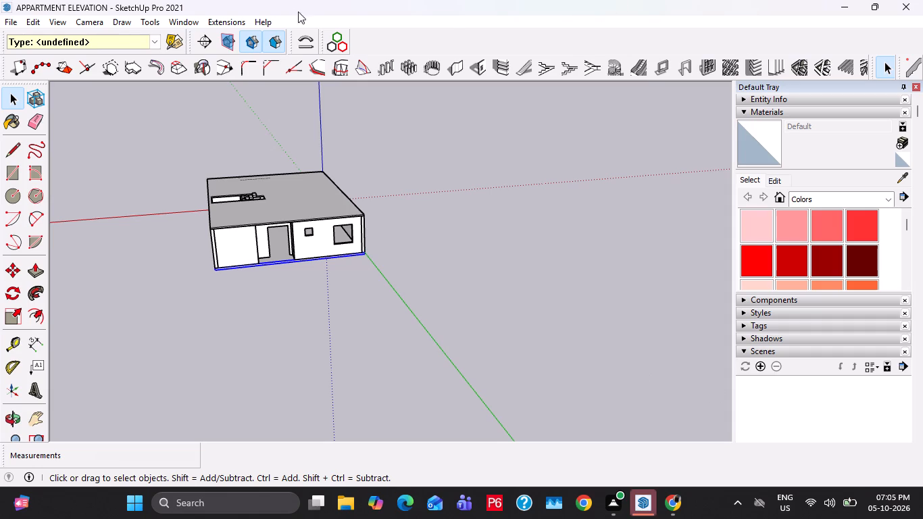
# Return to Chrome, open the 3D Warehouse site and search its models for WINDOW.
pyautogui.click(670, 509)
pyautogui.click(158, 194)
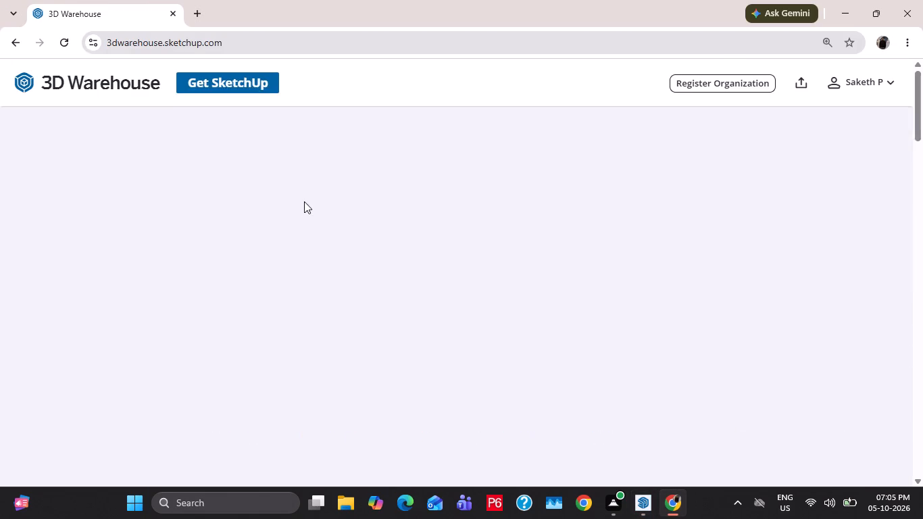
pyautogui.click(300, 304)
pyautogui.write('WINDOW')
pyautogui.press('Return')
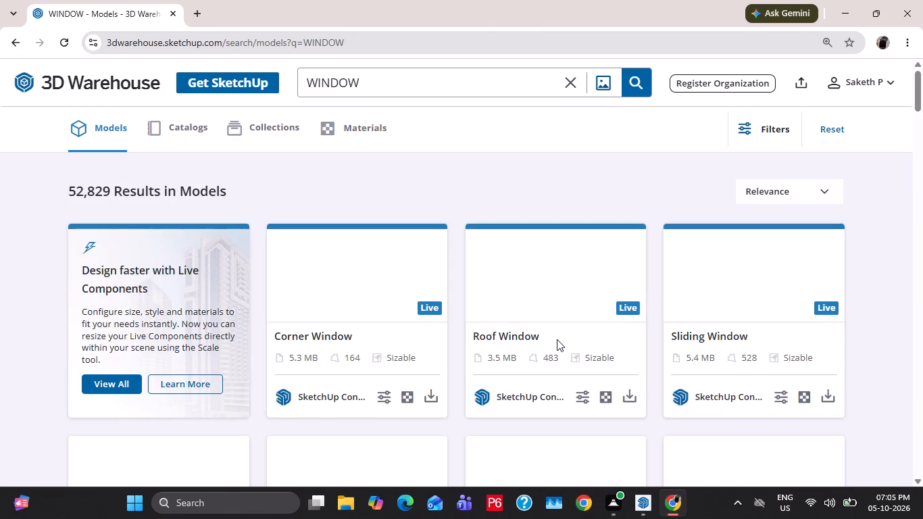
# Browse the window models in the 3D Warehouse results and try to open the browser's download list.
pyautogui.scroll(-8, 556, 339)
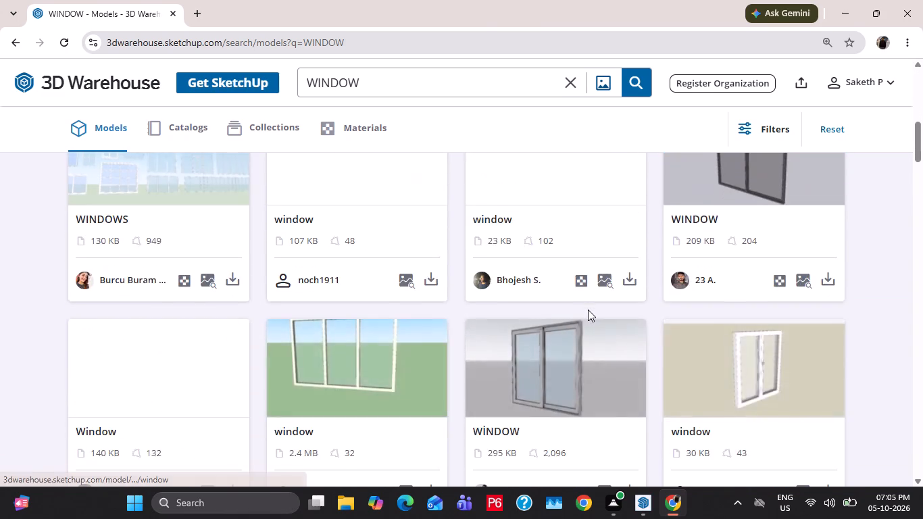
pyautogui.scroll(3, 588, 310)
pyautogui.click(908, 44)
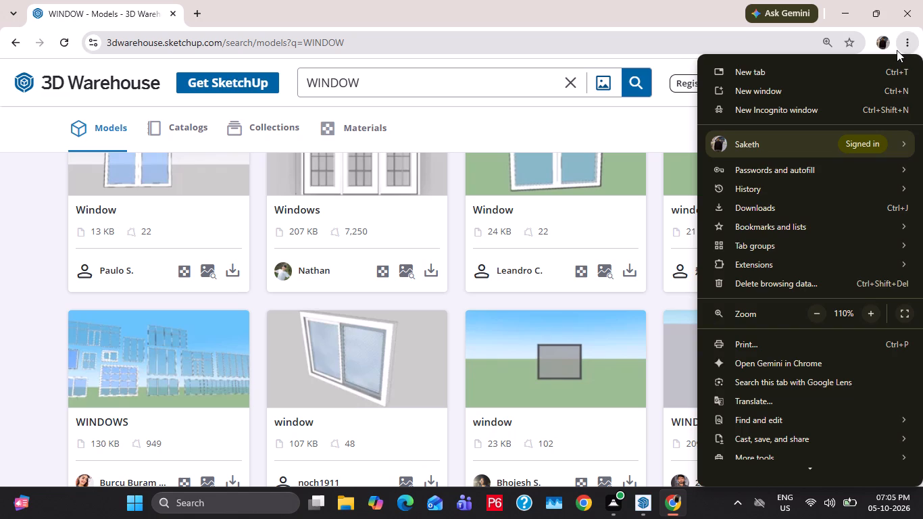
pyautogui.click(753, 209)
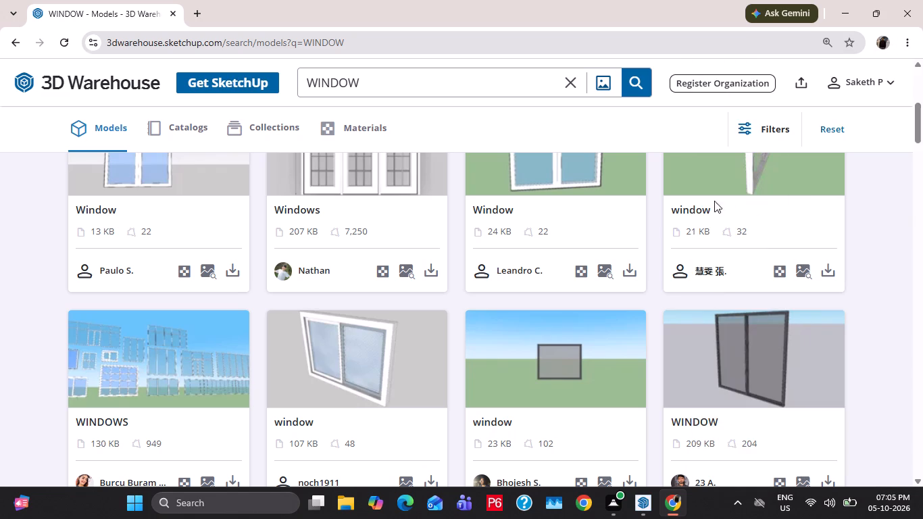
pyautogui.scroll(-3, 524, 175)
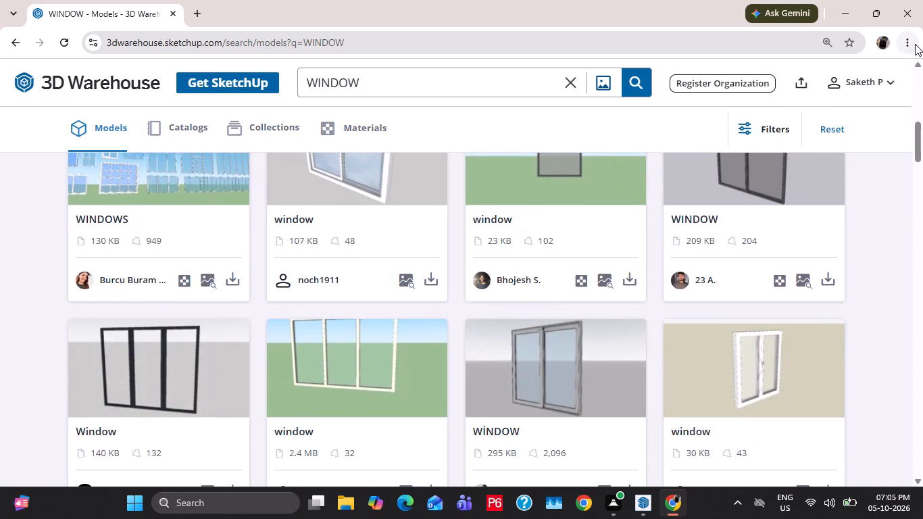
pyautogui.click(915, 44)
pyautogui.click(764, 206)
pyautogui.scroll(8, 866, 87)
pyautogui.click(914, 46)
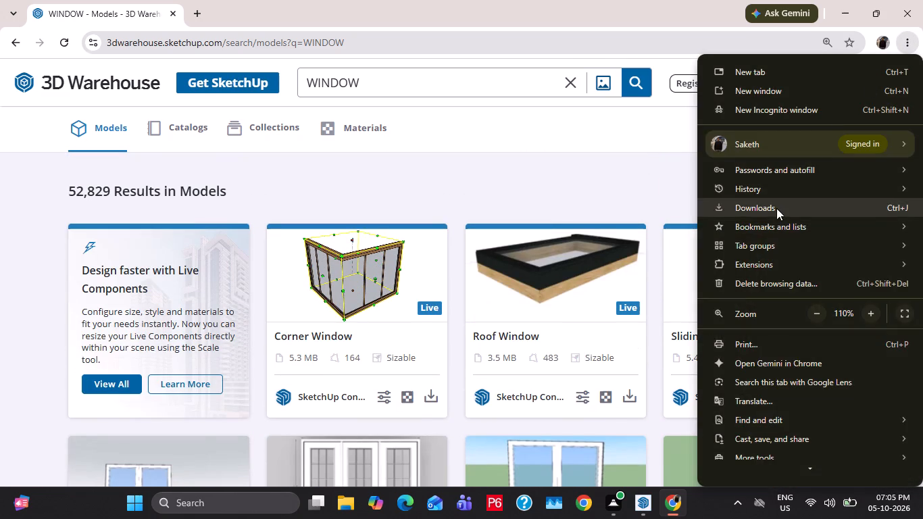
pyautogui.click(776, 208)
# Preview the model files in the Downloads folder and insert the AS-120-mm window into the SketchUp model, at the wall beside the entrance opening.
pyautogui.click(355, 512)
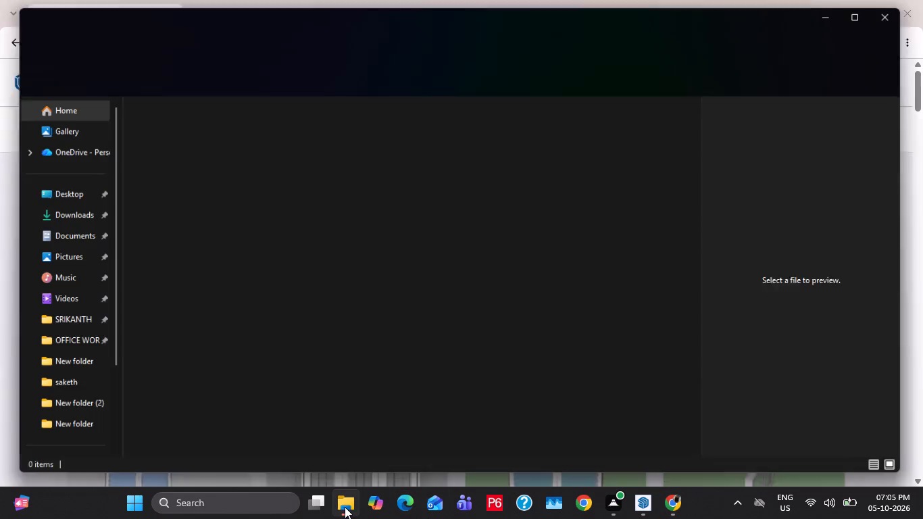
pyautogui.click(75, 207)
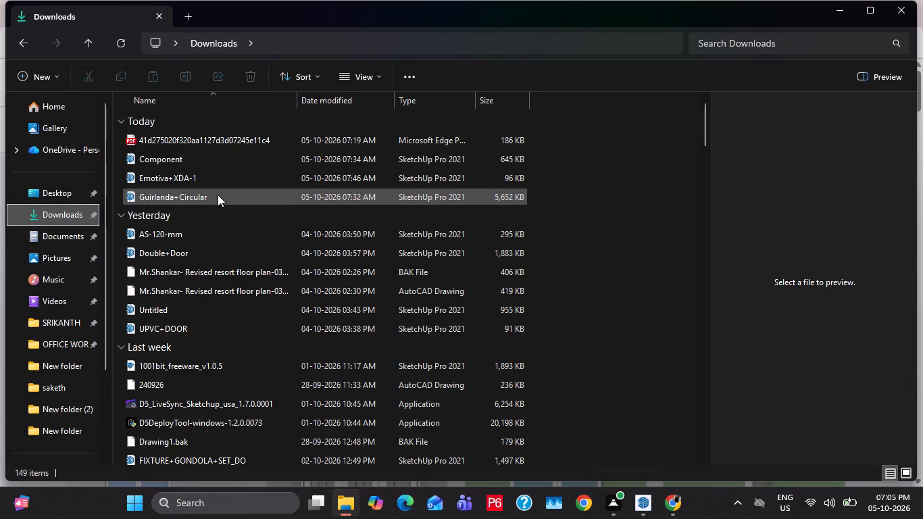
pyautogui.click(211, 163)
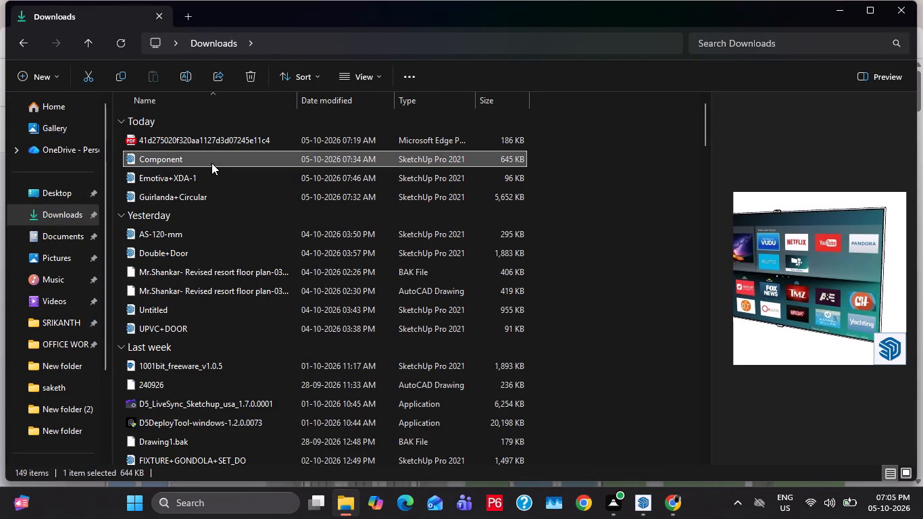
pyautogui.click(212, 175)
pyautogui.click(205, 191)
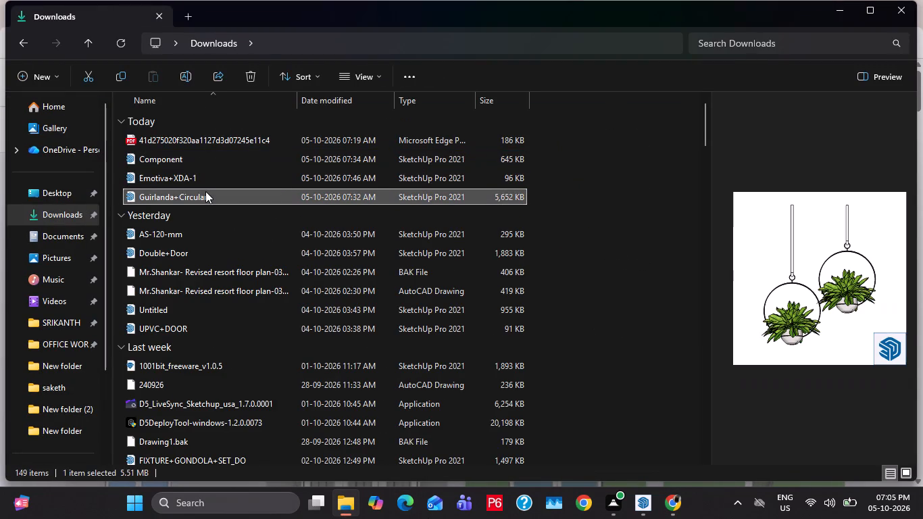
pyautogui.click(194, 236)
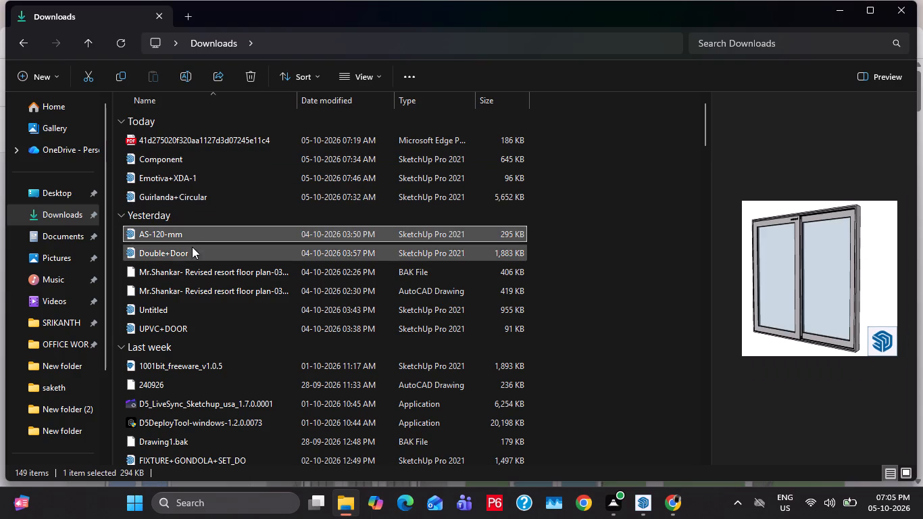
pyautogui.moveTo(184, 233); pyautogui.dragTo(639, 518)
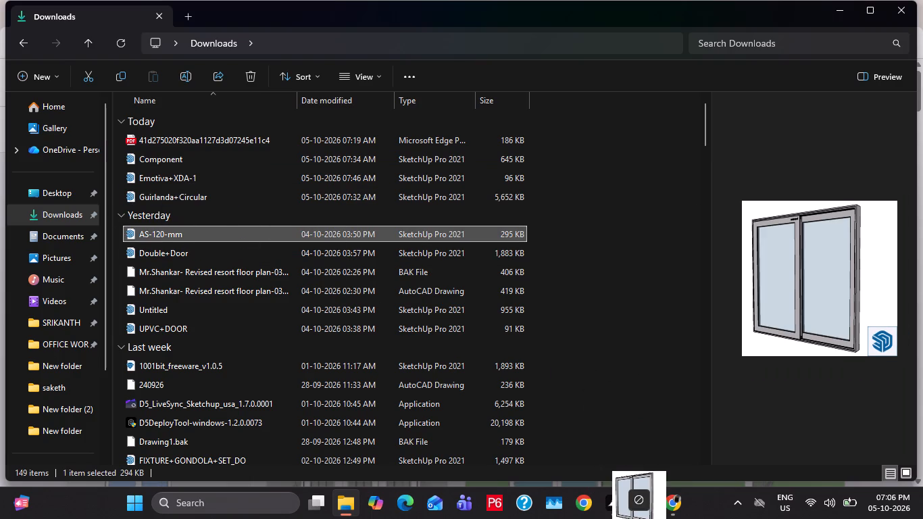
pyautogui.moveTo(639, 518); pyautogui.dragTo(271, 259)
# Open the inserted window component for editing and unlock its left glazed sash.
pyautogui.scroll(4, 271, 259)
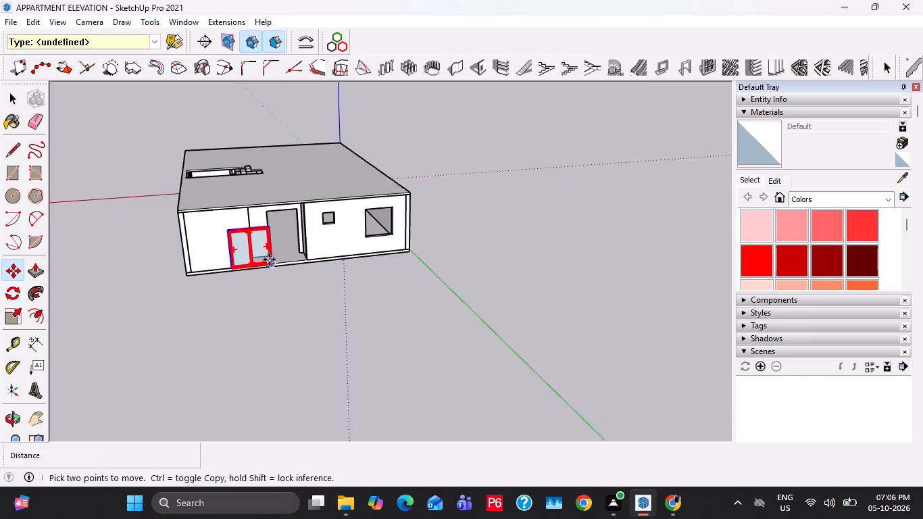
pyautogui.scroll(19, 269, 259)
pyautogui.press('space')
pyautogui.rightClick(212, 223)
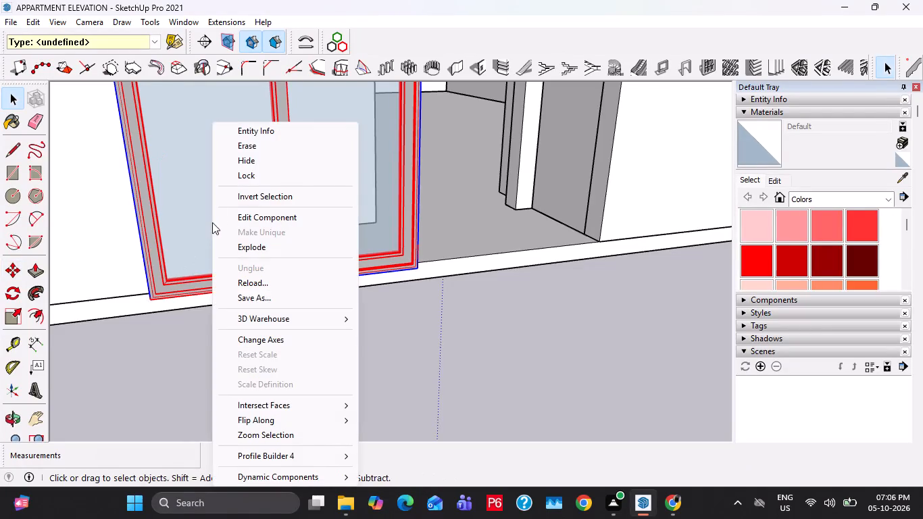
pyautogui.doubleClick(193, 230)
pyautogui.scroll(3, 178, 226)
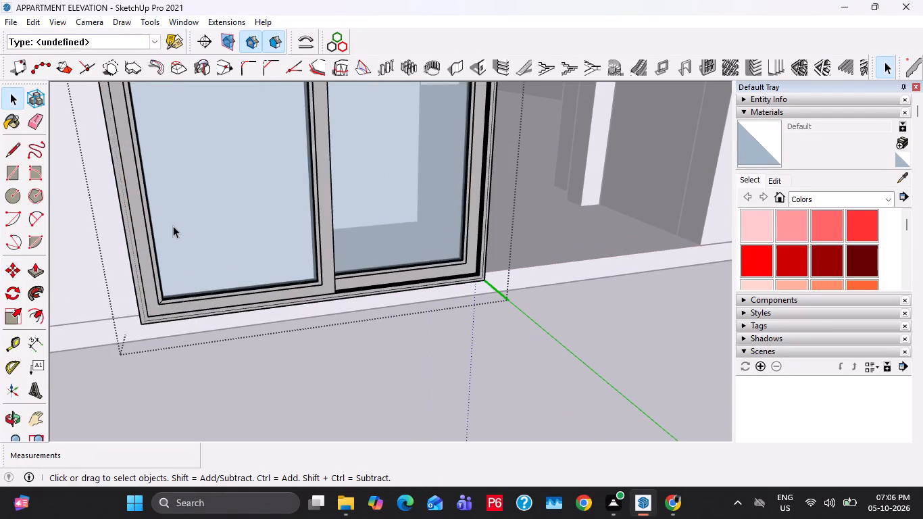
pyautogui.click(173, 226)
pyautogui.tripleClick(173, 226)
pyautogui.rightClick(170, 223)
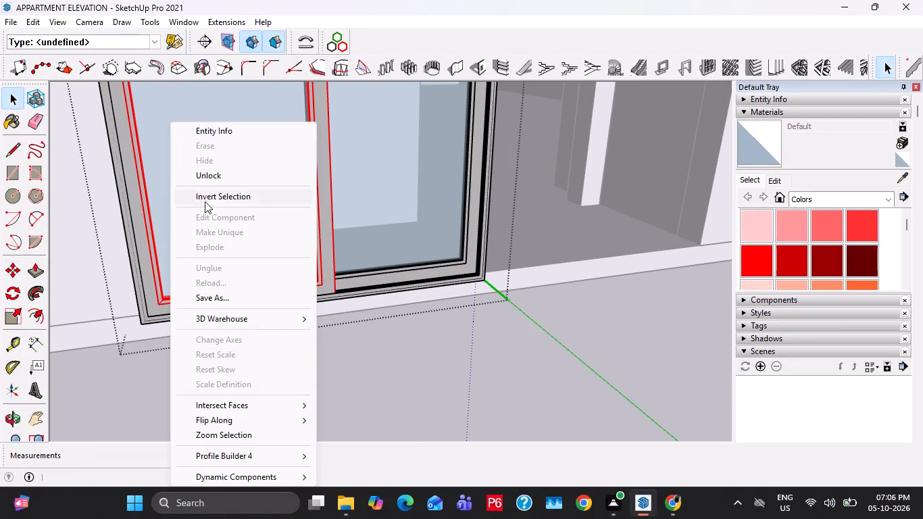
pyautogui.click(216, 172)
pyautogui.click(256, 327)
# Unlock the window component's right glazed sash.
pyautogui.doubleClick(372, 223)
pyautogui.doubleClick(374, 216)
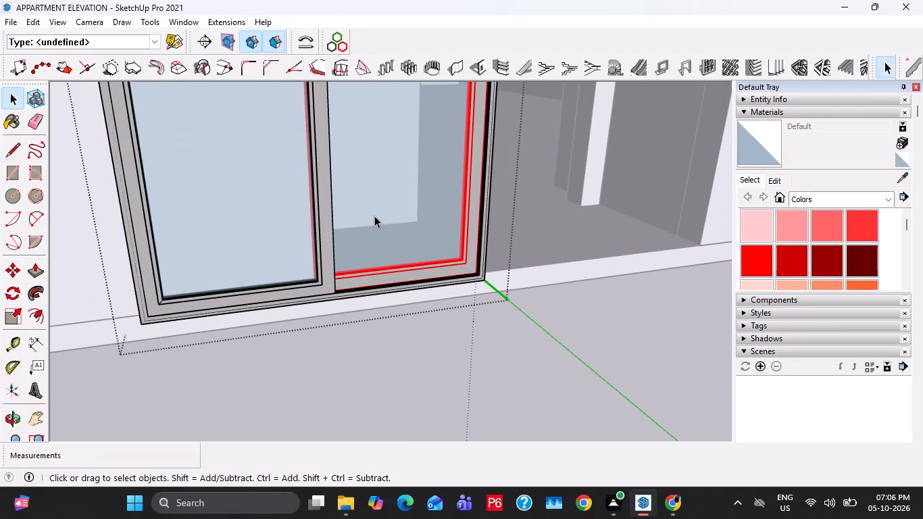
pyautogui.rightClick(374, 216)
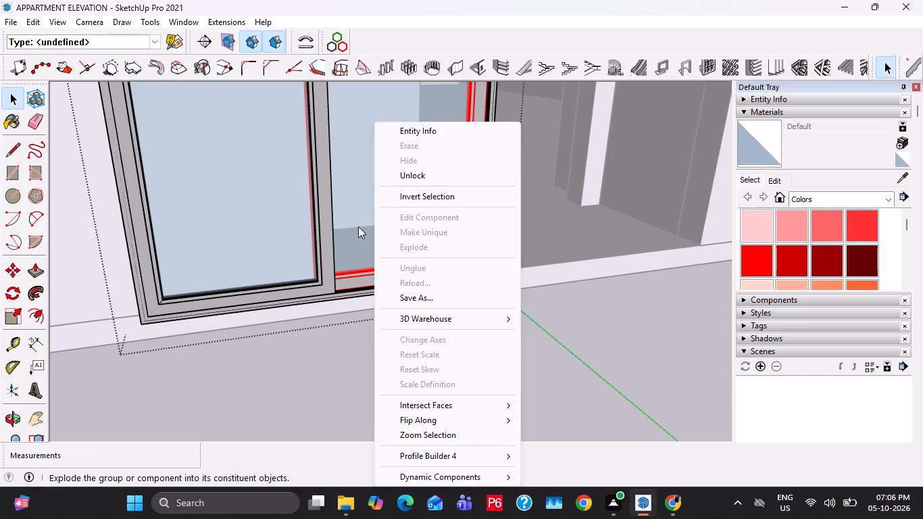
pyautogui.tripleClick(358, 226)
pyautogui.tripleClick(384, 276)
pyautogui.rightClick(384, 277)
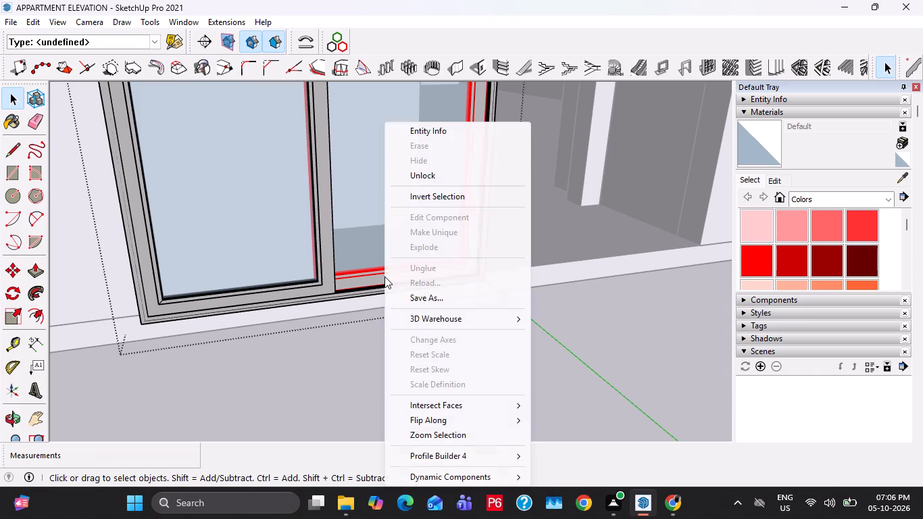
pyautogui.click(422, 173)
pyautogui.click(335, 352)
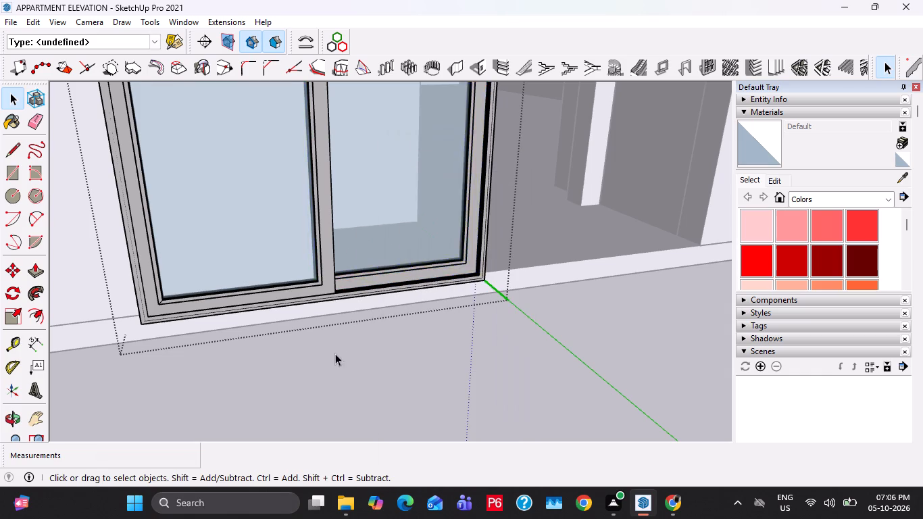
# Unlock the window component's outer frame and exit component editing.
pyautogui.scroll(-6, 340, 334)
pyautogui.doubleClick(330, 374)
pyautogui.click(329, 302)
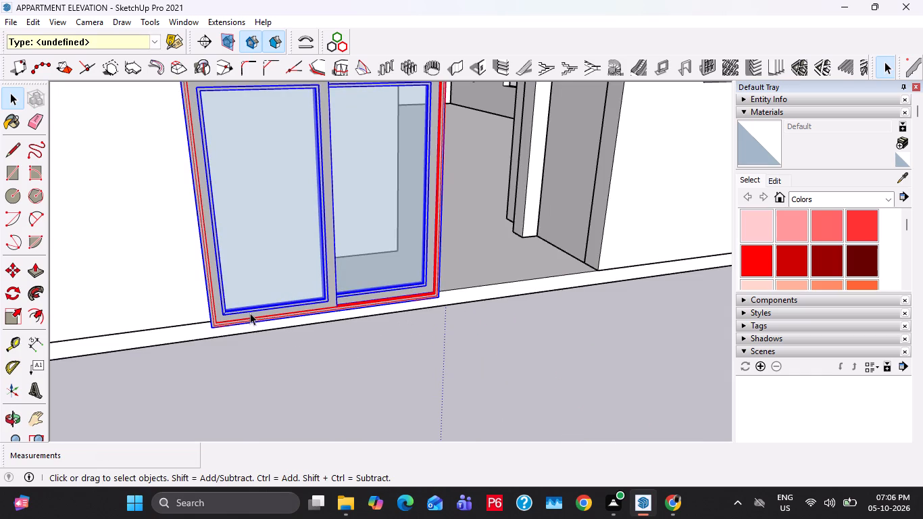
pyautogui.doubleClick(250, 313)
pyautogui.scroll(6, 227, 318)
pyautogui.click(216, 321)
pyautogui.rightClick(216, 321)
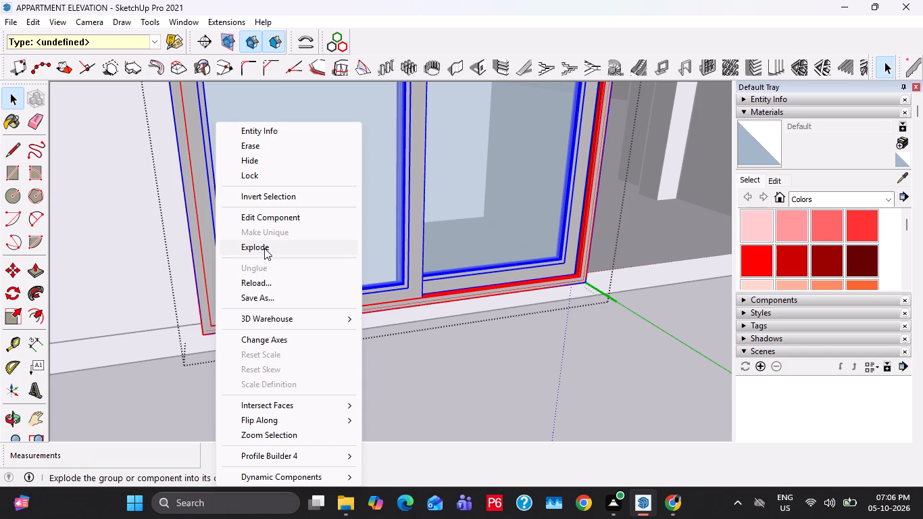
pyautogui.doubleClick(199, 247)
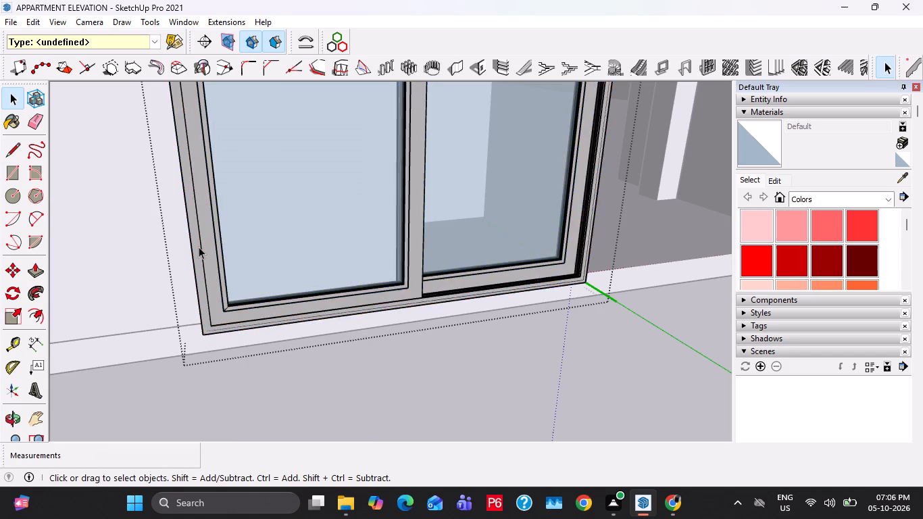
pyautogui.scroll(3, 199, 247)
pyautogui.click(199, 247)
pyautogui.rightClick(199, 247)
pyautogui.click(257, 174)
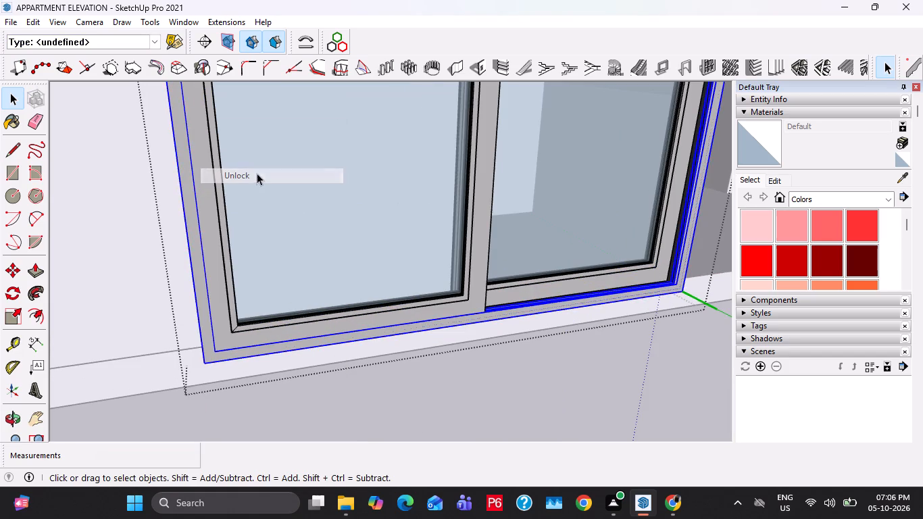
pyautogui.click(419, 437)
pyautogui.scroll(-20, 409, 412)
pyautogui.press('Escape')
# Copy the whole window about 22' 11" along the front wall to the lower corner of the large window opening.
pyautogui.click(361, 310)
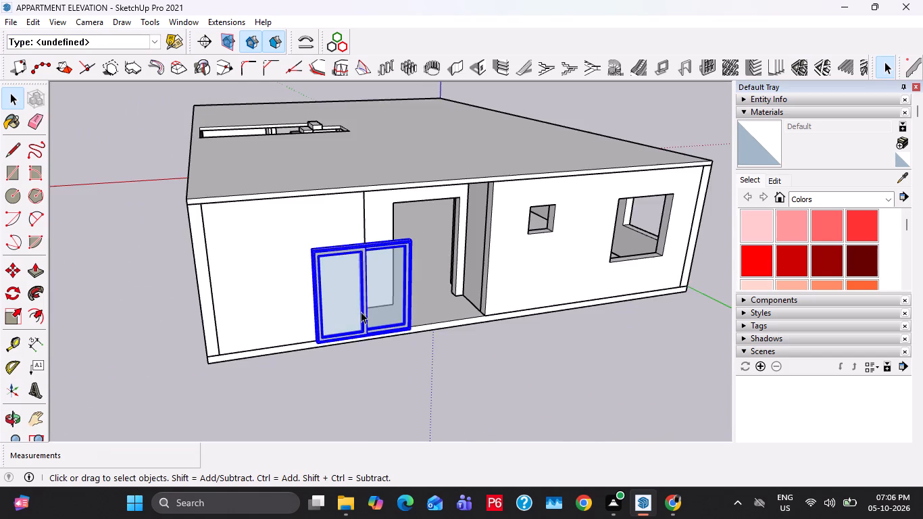
pyautogui.scroll(6, 355, 312)
pyautogui.press('m')
pyautogui.click(289, 373)
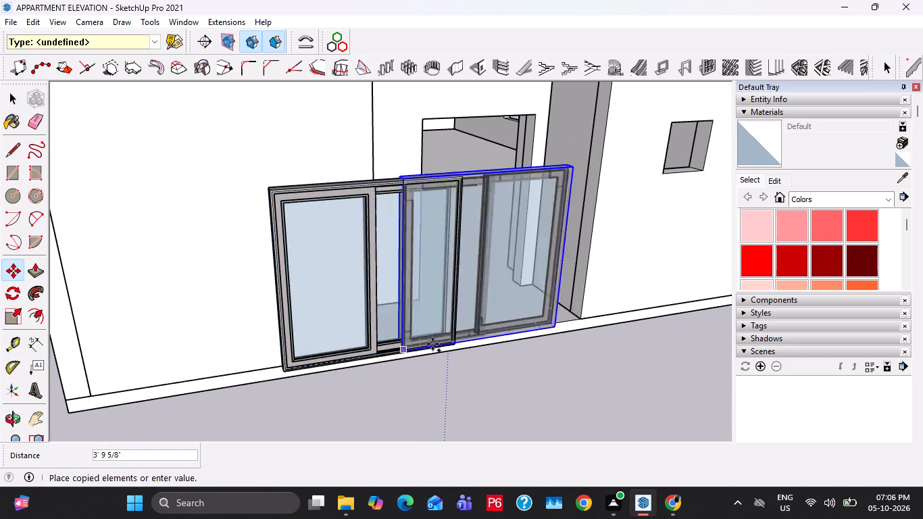
pyautogui.scroll(-3, 436, 343)
pyautogui.keyDown('shift'); pyautogui.moveTo(541, 312); pyautogui.dragTo(438, 328, button='middle'); pyautogui.keyUp('shift')
pyautogui.scroll(4, 580, 297)
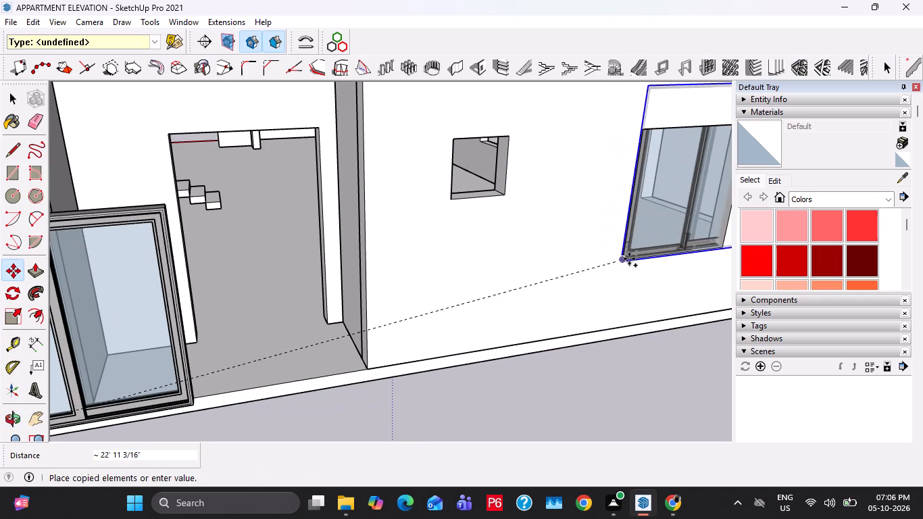
pyautogui.click(629, 259)
pyautogui.scroll(-5, 545, 262)
pyautogui.press('space')
# Scale the copied window's width to about 0.76 so it matches the front wall opening.
pyautogui.press('s')
pyautogui.scroll(7, 732, 200)
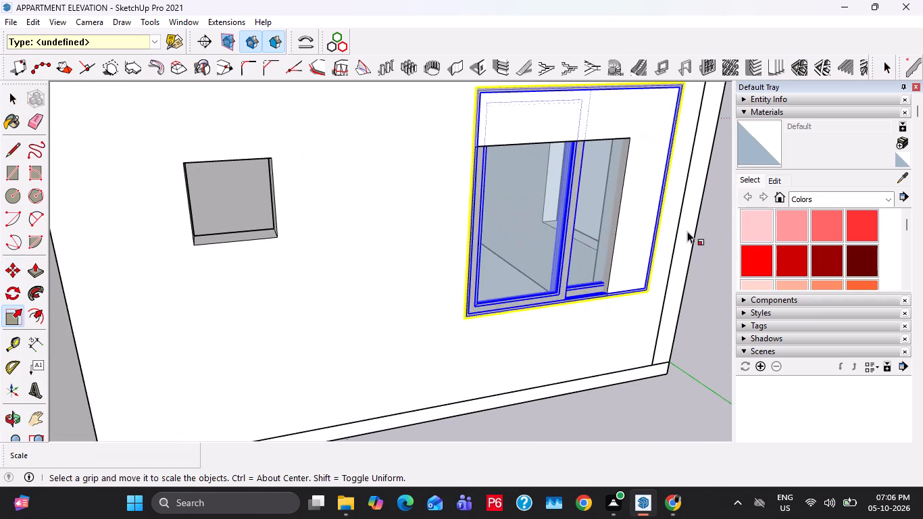
pyautogui.press('k')
pyautogui.scroll(2, 678, 213)
pyautogui.click(662, 184)
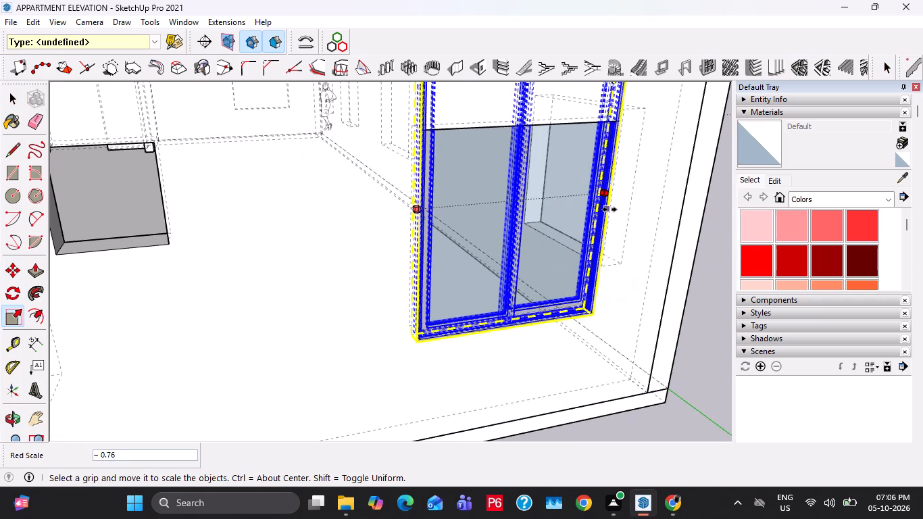
pyautogui.click(609, 209)
# Scale the copied window's height down to the top edge of the front wall opening.
pyautogui.scroll(-3, 573, 226)
pyautogui.moveTo(496, 193); pyautogui.dragTo(503, 239, button='middle')
pyautogui.scroll(1, 559, 120)
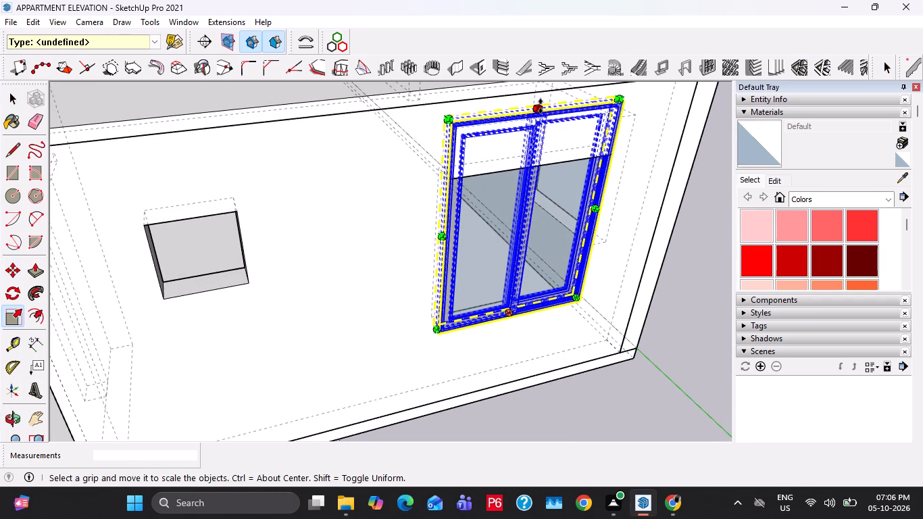
pyautogui.click(541, 106)
pyautogui.click(526, 162)
pyautogui.scroll(3, 509, 232)
pyautogui.press('space')
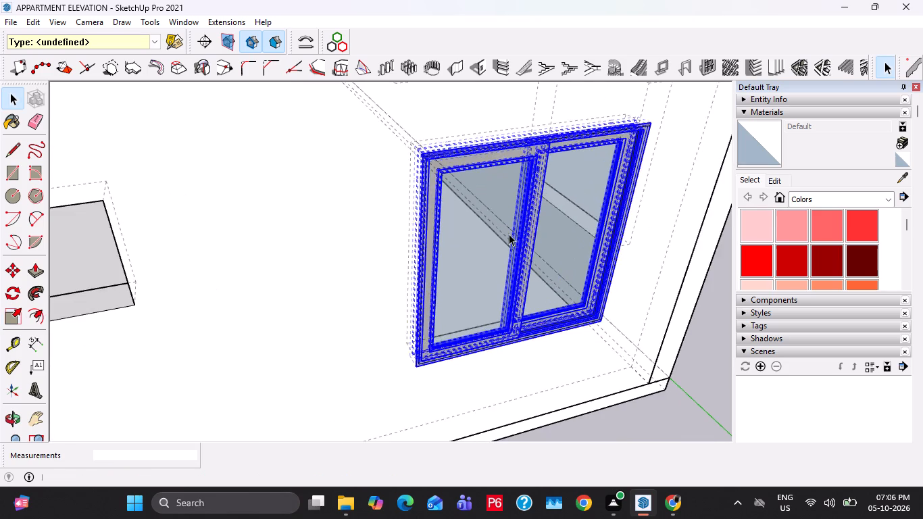
pyautogui.press('k')
# Move the fitted window inward so it sits recessed within the thickness of the front wall.
pyautogui.scroll(14, 557, 315)
pyautogui.moveTo(620, 322); pyautogui.dragTo(599, 240, button='middle')
pyautogui.scroll(-6, 659, 302)
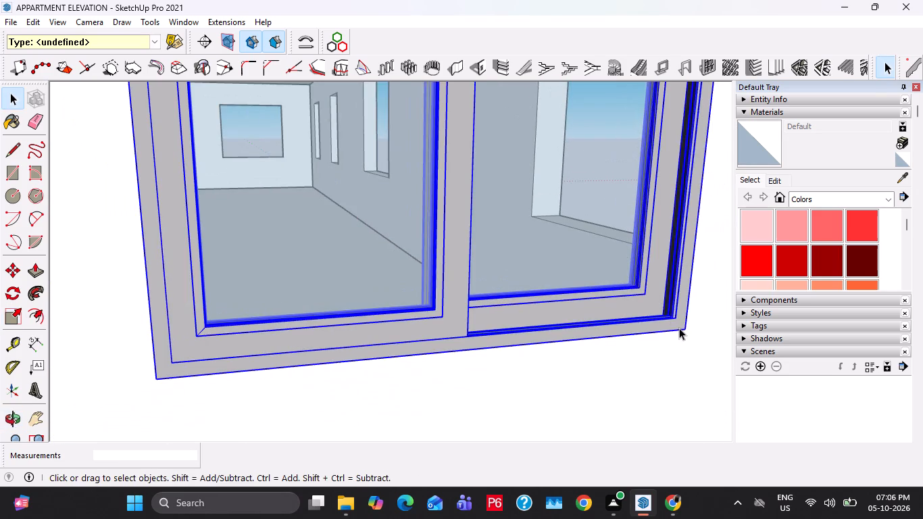
pyautogui.click(679, 328)
pyautogui.press('m')
pyautogui.click(686, 328)
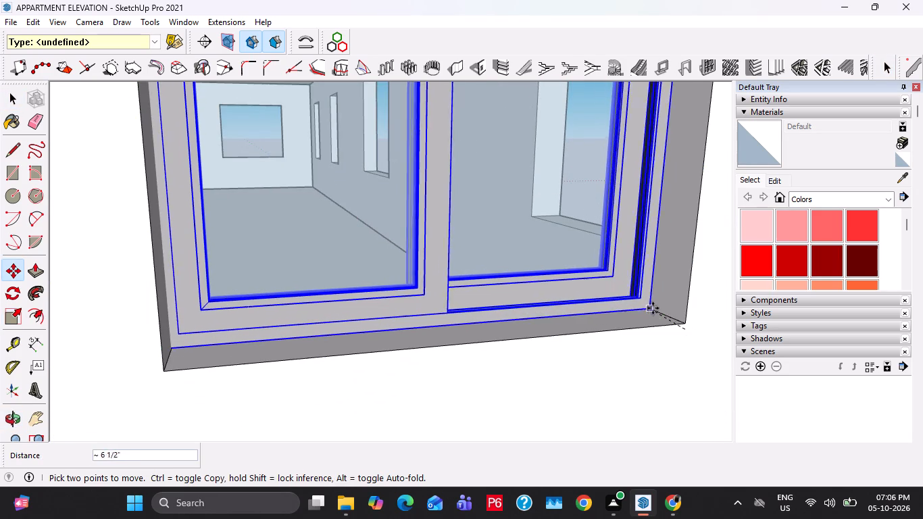
pyautogui.click(661, 310)
pyautogui.scroll(-12, 397, 339)
pyautogui.press('space')
# Delete the original window standing beside the entrance opening.
pyautogui.moveTo(370, 307); pyautogui.dragTo(328, 312, button='middle')
pyautogui.scroll(-6, 324, 291)
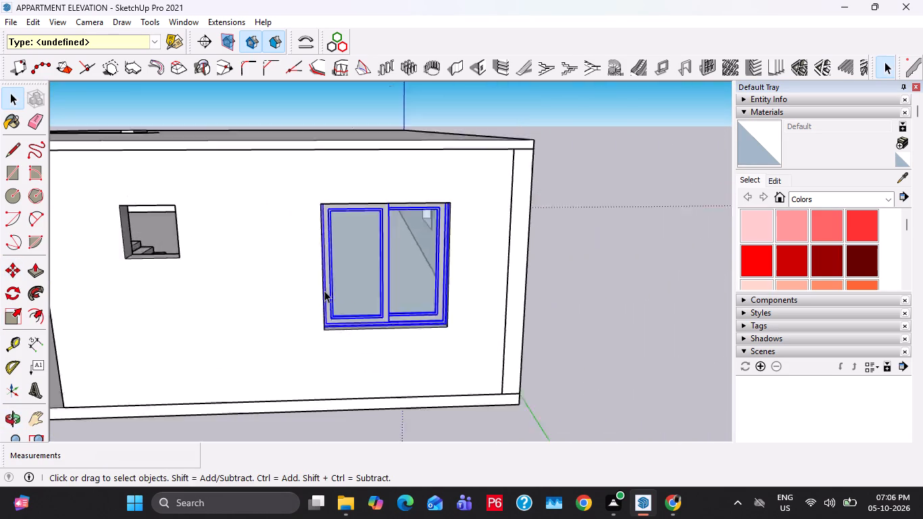
pyautogui.keyDown('shift'); pyautogui.moveTo(222, 267); pyautogui.dragTo(480, 223, button='middle'); pyautogui.keyUp('shift')
pyautogui.click(245, 266)
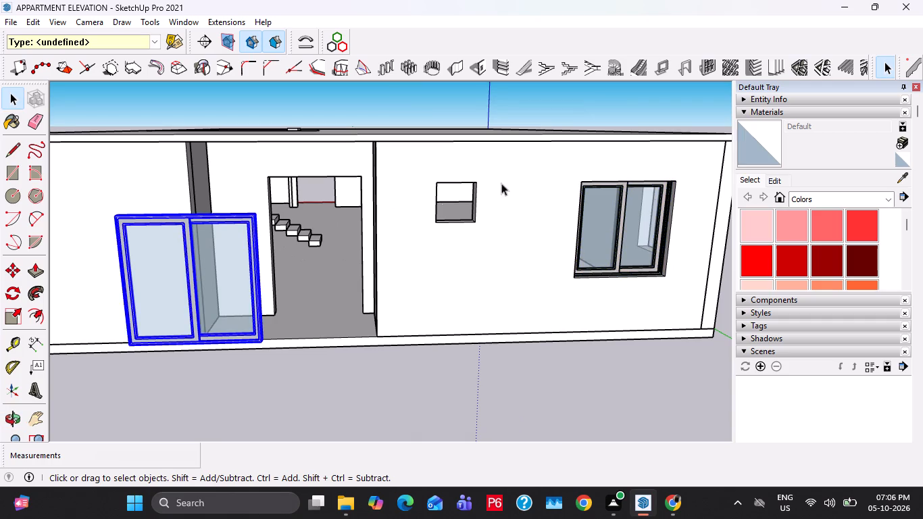
pyautogui.press('Delete')
# Copy the fitted front window around the corner, placing it in front of the side wall below its first opening.
pyautogui.scroll(-3, 506, 160)
pyautogui.click(626, 236)
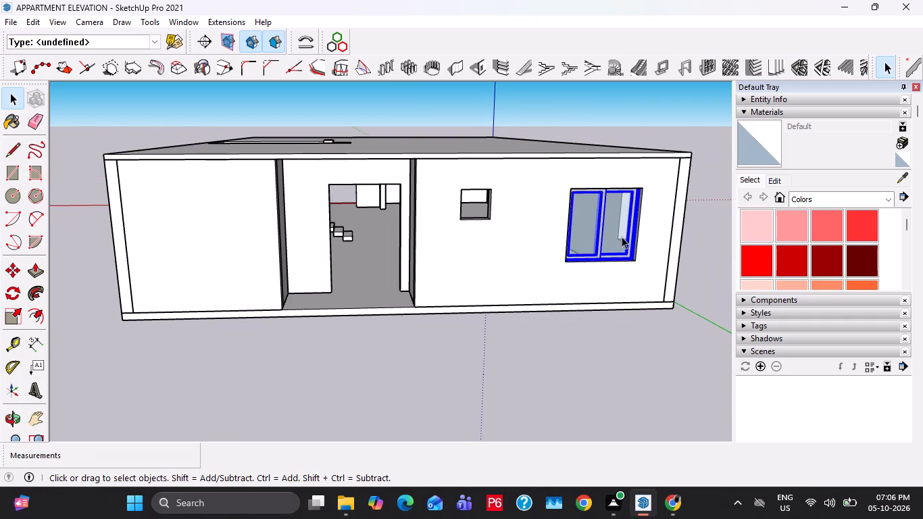
pyautogui.press('m')
pyautogui.click(564, 266)
pyautogui.keyDown('shift'); pyautogui.moveTo(655, 264); pyautogui.dragTo(41, 230, button='middle'); pyautogui.keyUp('shift')
pyautogui.moveTo(215, 186); pyautogui.dragTo(339, 251, button='middle')
pyautogui.click(265, 331)
pyautogui.press('space')
# Rotate the copied window 90 degrees so it runs parallel to the side wall.
pyautogui.press('q')
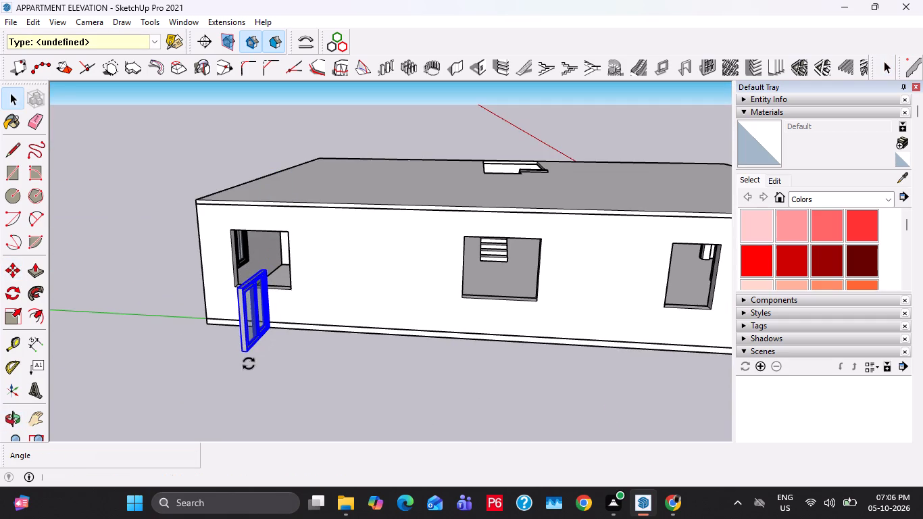
pyautogui.click(249, 364)
pyautogui.click(282, 349)
pyautogui.press('9')
pyautogui.press('0')
pyautogui.press('Return')
pyautogui.press('space')
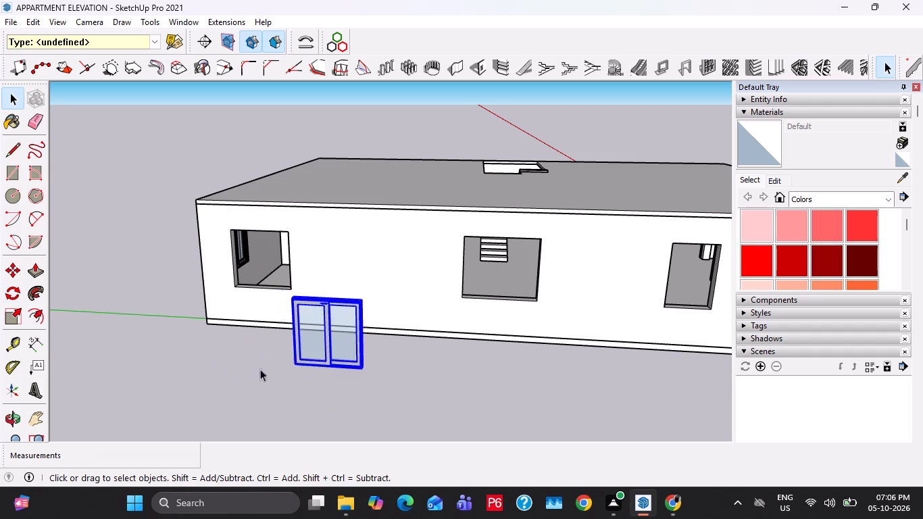
# Move the rotated window about 18' 7" to the lower corner of the side wall's first opening.
pyautogui.scroll(8, 268, 364)
pyautogui.moveTo(345, 349); pyautogui.dragTo(482, 356, button='middle')
pyautogui.press('m')
pyautogui.scroll(9, 448, 379)
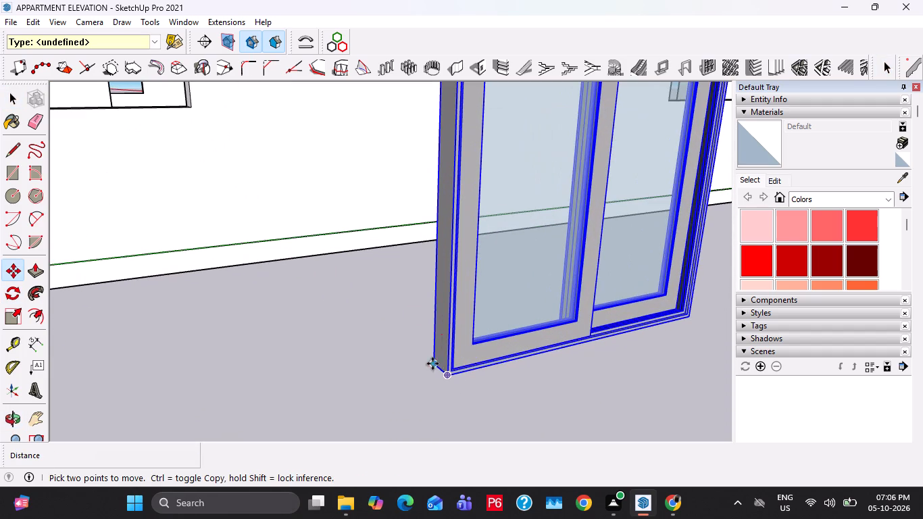
pyautogui.click(429, 367)
pyautogui.scroll(-6, 422, 335)
pyautogui.keyDown('shift'); pyautogui.moveTo(268, 262); pyautogui.dragTo(314, 272, button='middle'); pyautogui.keyUp('shift')
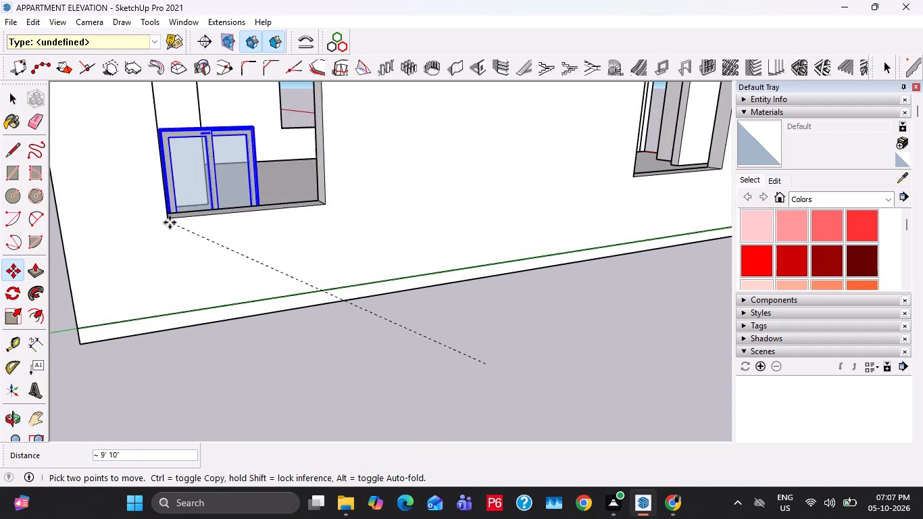
pyautogui.scroll(10, 170, 219)
pyautogui.moveTo(171, 220); pyautogui.dragTo(186, 237, button='middle')
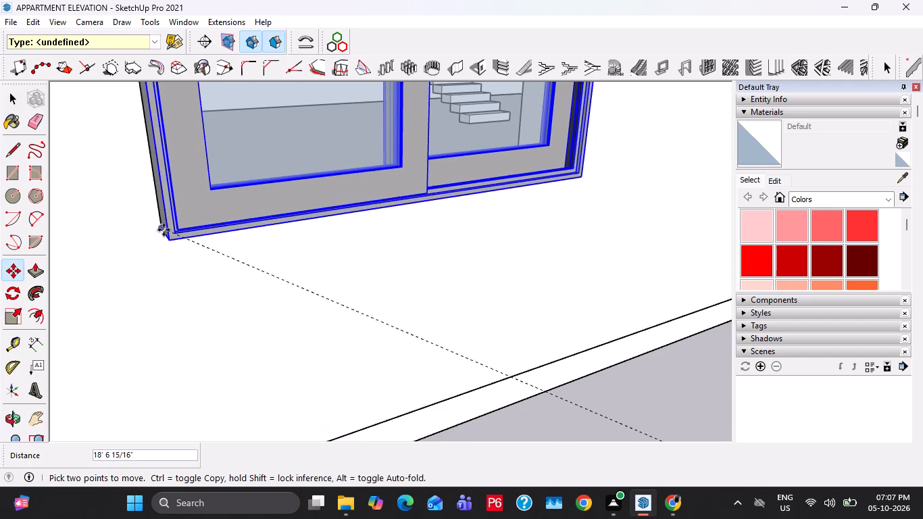
pyautogui.click(160, 232)
# Shift the window inward by its frame depth so its outer face lines up with the side wall.
pyautogui.moveTo(182, 232); pyautogui.dragTo(248, 242, button='middle')
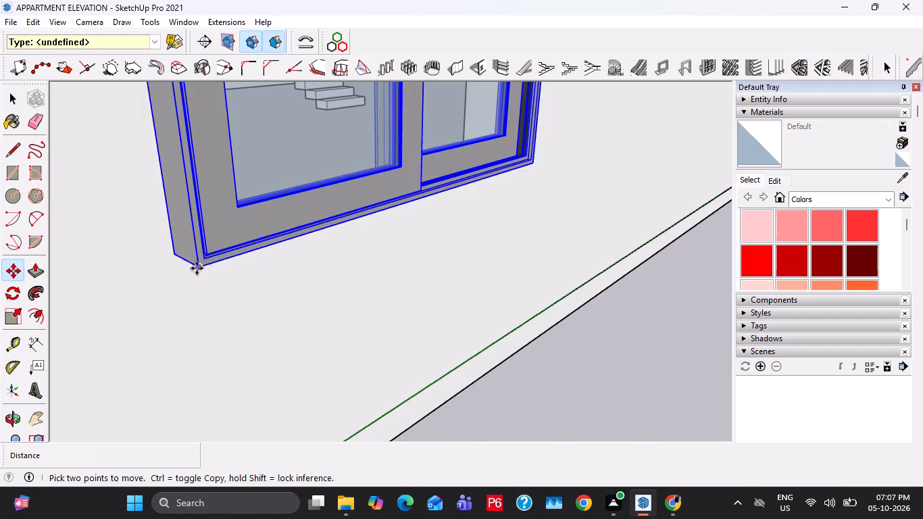
pyautogui.click(197, 268)
pyautogui.click(174, 254)
pyautogui.scroll(-15, 241, 243)
pyautogui.press('space')
# Scale the side wall window's height to about 0.96 to meet the top of its opening.
pyautogui.moveTo(334, 192); pyautogui.dragTo(275, 191, button='middle')
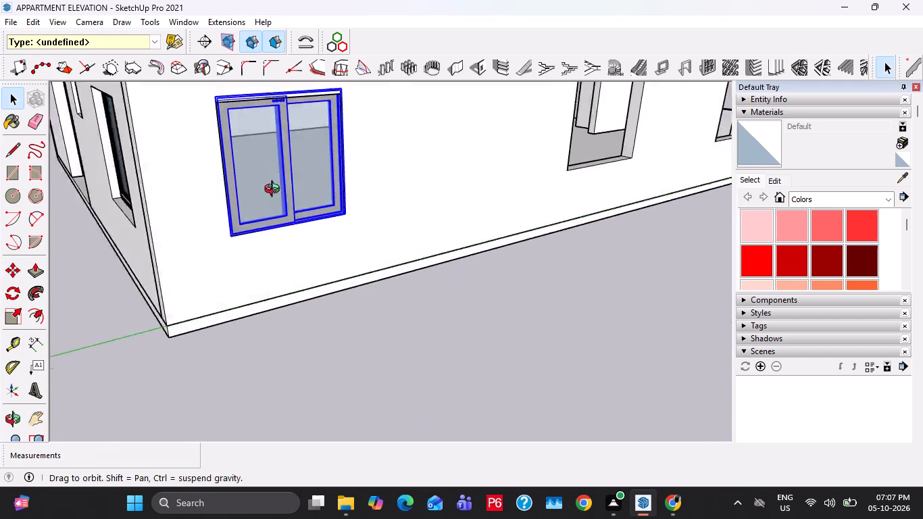
pyautogui.moveTo(275, 191); pyautogui.dragTo(258, 187, button='middle')
pyautogui.scroll(10, 268, 164)
pyautogui.press('s')
pyautogui.scroll(-5, 282, 137)
pyautogui.keyDown('shift'); pyautogui.moveTo(324, 93); pyautogui.dragTo(340, 221, button='middle'); pyautogui.keyUp('shift')
pyautogui.scroll(5, 330, 193)
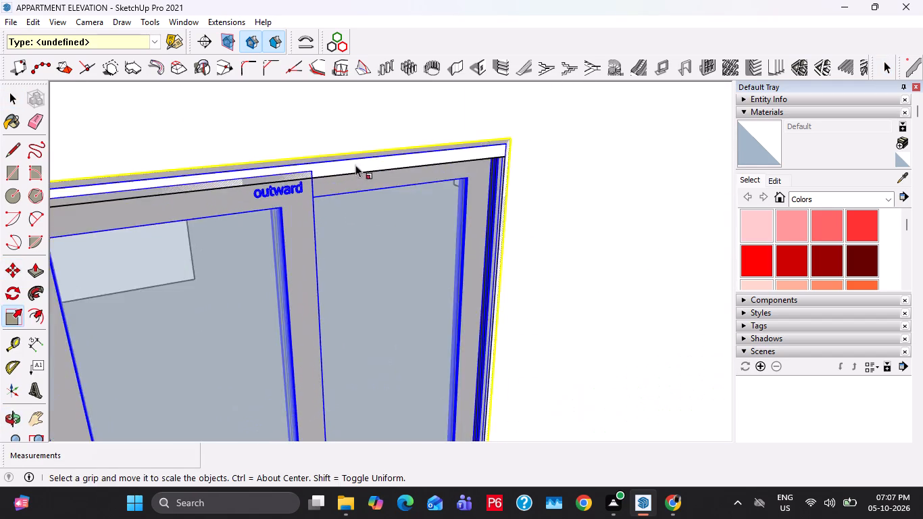
pyautogui.scroll(1, 355, 165)
pyautogui.moveTo(332, 165); pyautogui.dragTo(236, 149, button='middle')
pyautogui.scroll(-5, 259, 141)
pyautogui.moveTo(341, 182); pyautogui.dragTo(279, 176, button='middle')
pyautogui.press('k')
pyautogui.scroll(5, 238, 143)
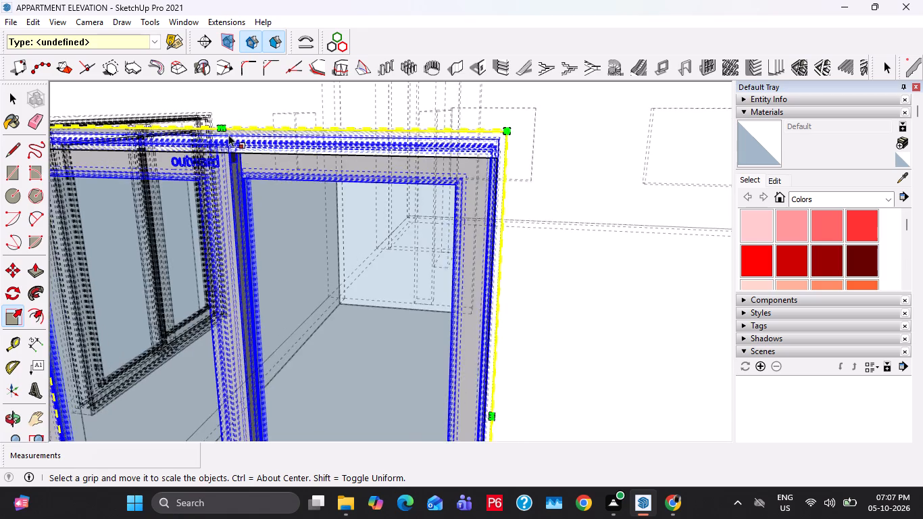
pyautogui.scroll(2, 228, 134)
pyautogui.click(224, 127)
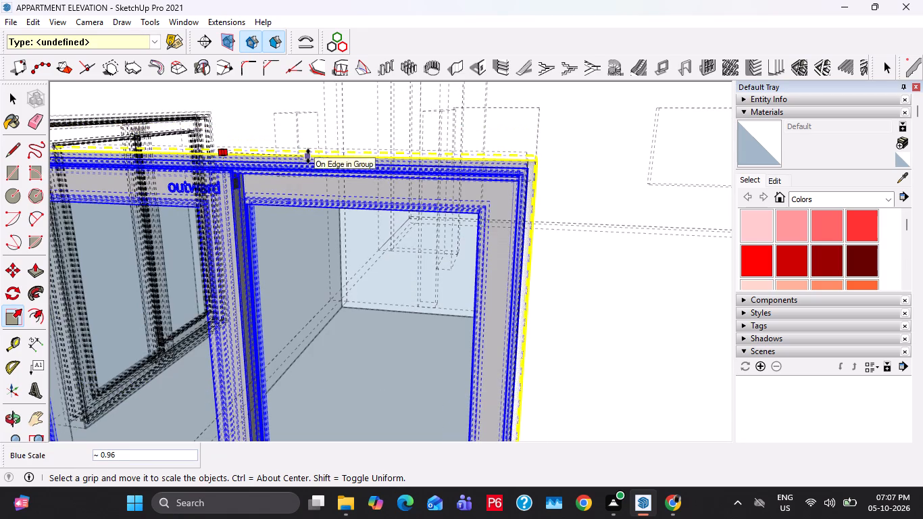
pyautogui.press('k')
pyautogui.click(314, 159)
pyautogui.scroll(-6, 339, 151)
pyautogui.press('space')
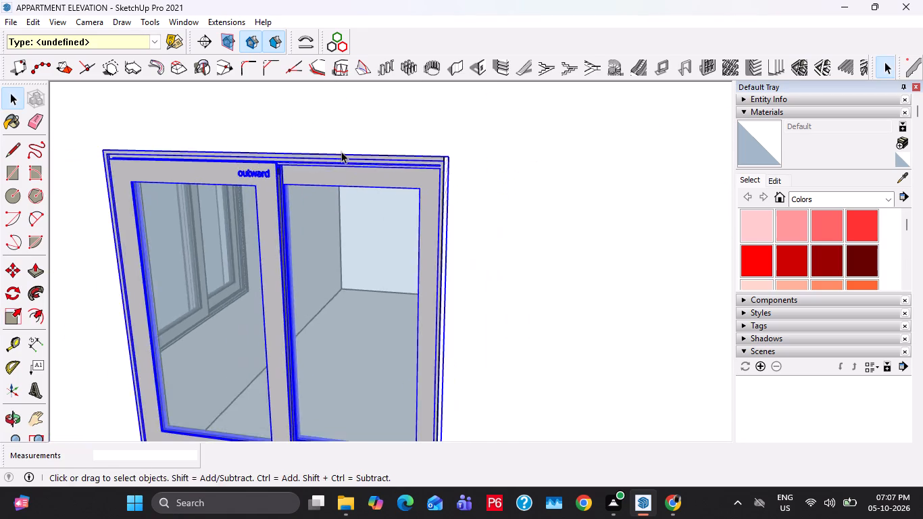
# Move the side wall window slightly inward so its frame is recessed inside the opening.
pyautogui.scroll(-6, 341, 151)
pyautogui.moveTo(396, 295); pyautogui.dragTo(433, 299, button='middle')
pyautogui.scroll(10, 407, 345)
pyautogui.moveTo(406, 345); pyautogui.dragTo(447, 361, button='middle')
pyautogui.press('m')
pyautogui.scroll(4, 450, 363)
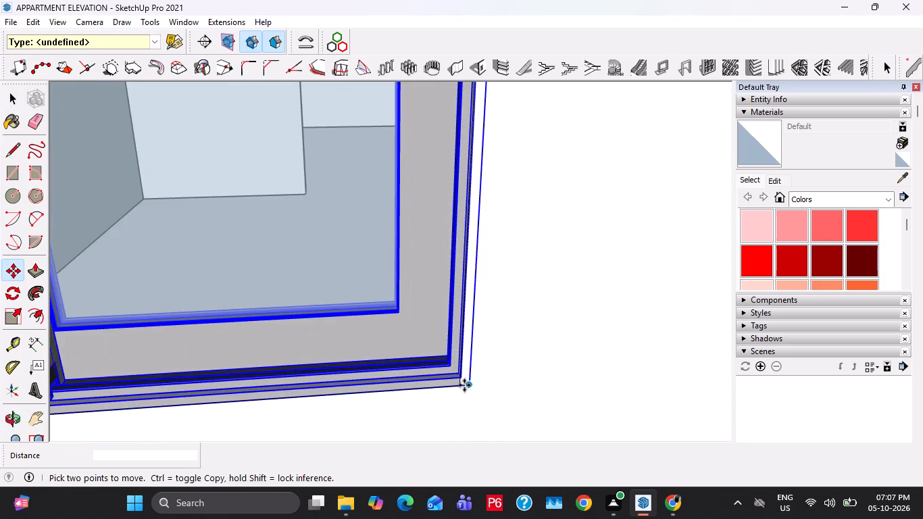
pyautogui.click(464, 383)
pyautogui.click(450, 366)
pyautogui.scroll(-5, 451, 382)
pyautogui.press('space')
pyautogui.scroll(-7, 376, 368)
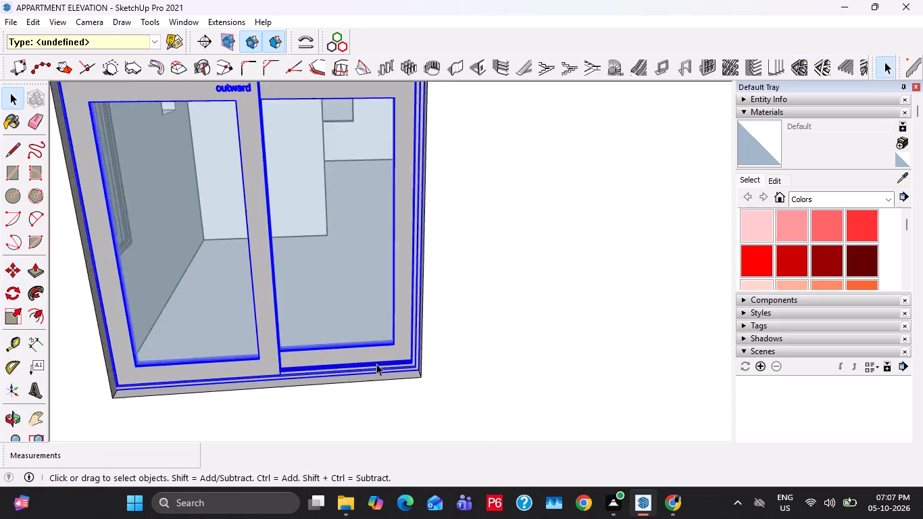
# Scale the side wall window's width from its left edge to fit the opening's left jamb.
pyautogui.scroll(-3, 346, 315)
pyautogui.scroll(7, 204, 243)
pyautogui.moveTo(168, 180); pyautogui.dragTo(151, 173, button='middle')
pyautogui.scroll(-3, 159, 157)
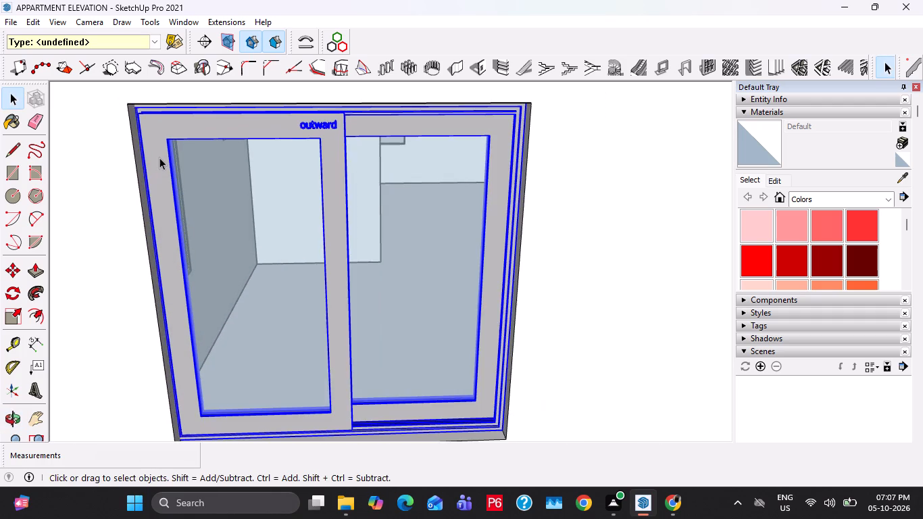
pyautogui.press('s')
pyautogui.press('k')
pyautogui.scroll(2, 143, 267)
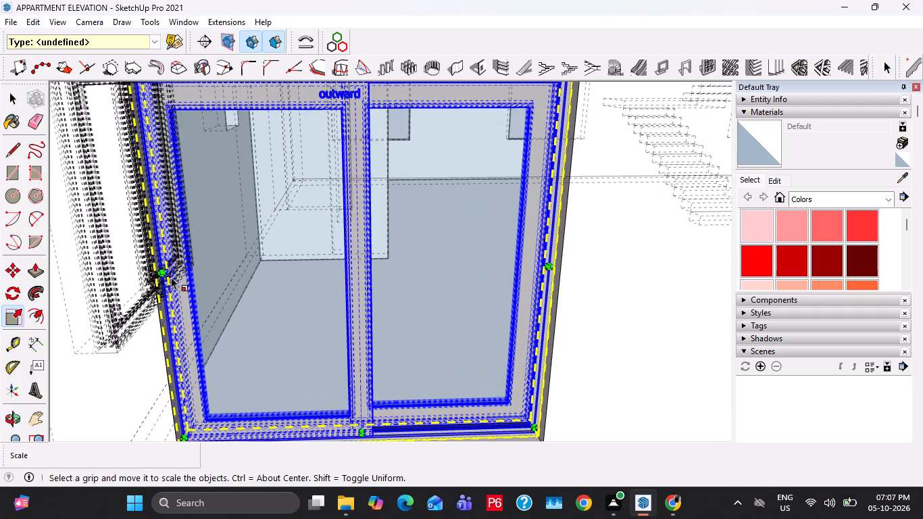
pyautogui.click(158, 274)
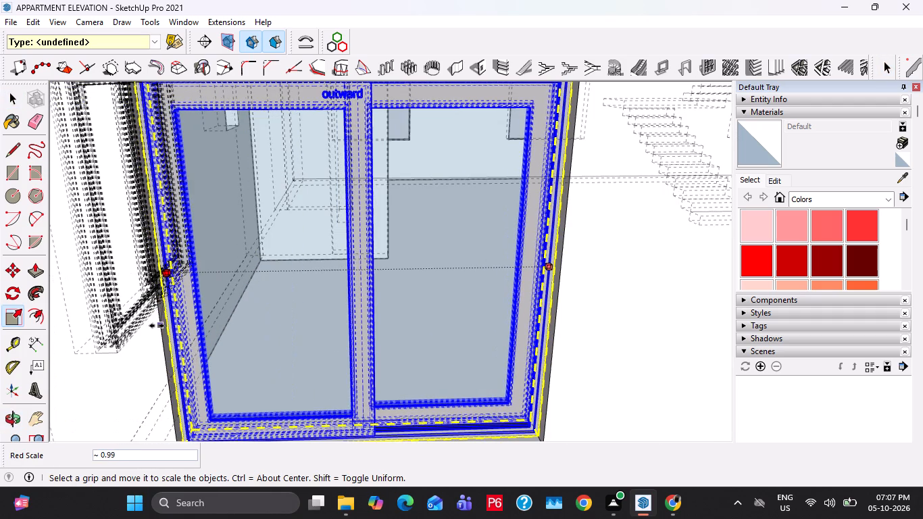
pyautogui.press('k')
pyautogui.click(159, 340)
# Scale the side wall window's width from its right edge to fit the opening's right jamb.
pyautogui.scroll(-4, 176, 316)
pyautogui.moveTo(439, 312); pyautogui.dragTo(476, 315, button='middle')
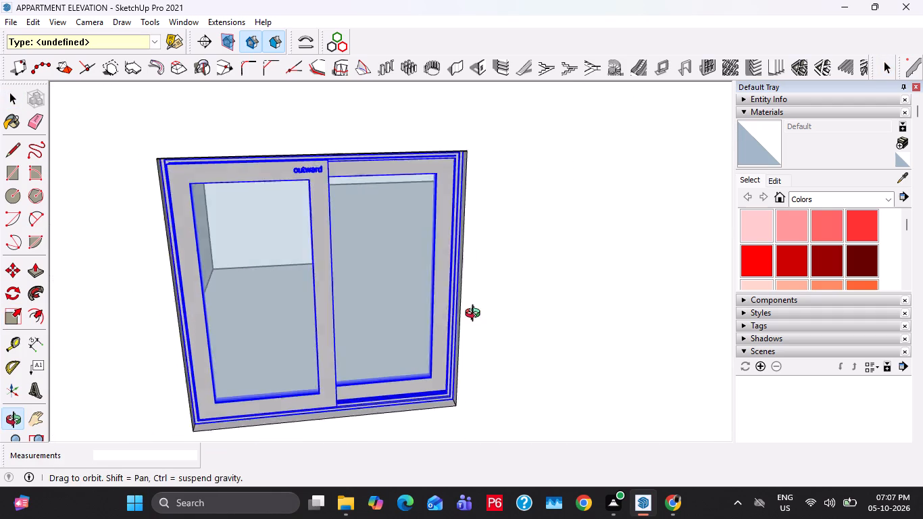
pyautogui.moveTo(476, 315); pyautogui.dragTo(487, 316, button='middle')
pyautogui.scroll(4, 489, 307)
pyautogui.middleClick(489, 307)
pyautogui.press('s')
pyautogui.scroll(1, 454, 272)
pyautogui.press('k')
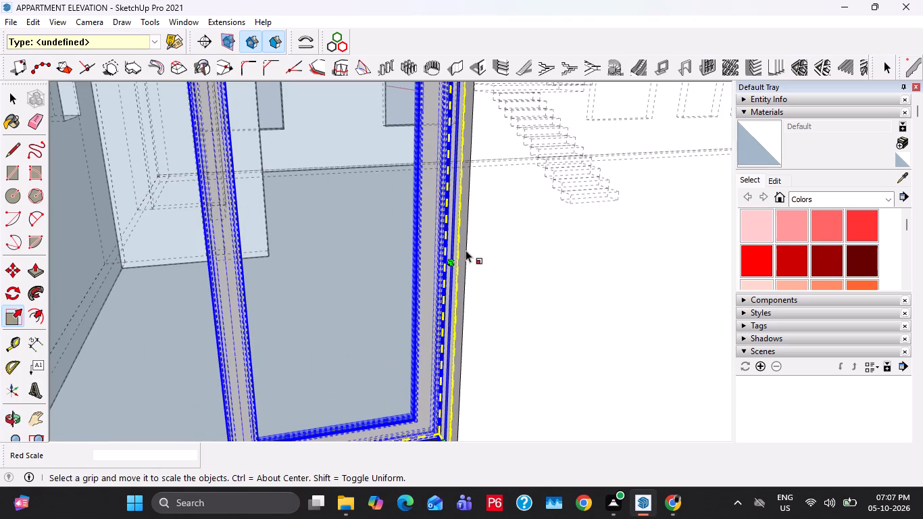
pyautogui.click(445, 268)
pyautogui.click(462, 301)
pyautogui.press('space')
pyautogui.press('k')
# Copy the fitted side wall window about 19' 1/2" along the wall into the next opening.
pyautogui.scroll(-12, 339, 272)
pyautogui.moveTo(282, 311); pyautogui.dragTo(237, 284, button='middle')
pyautogui.press('m')
pyautogui.click(199, 324)
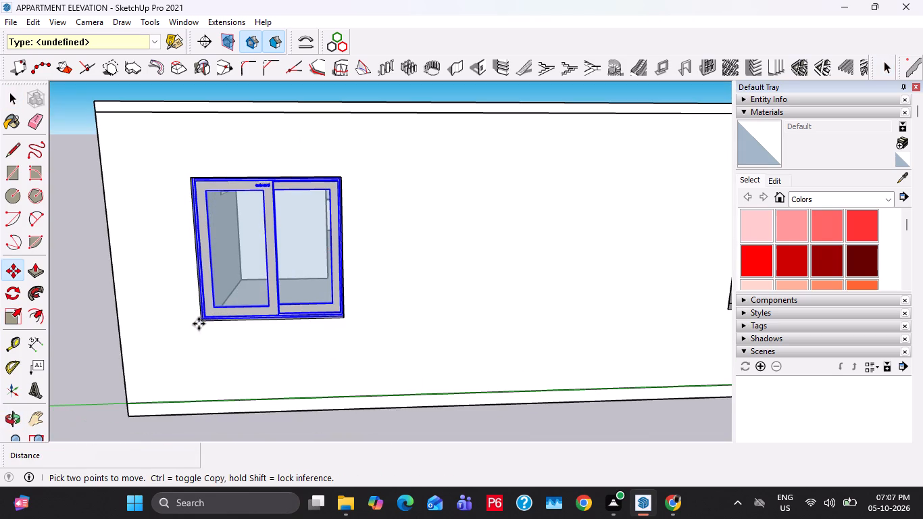
pyautogui.scroll(-4, 347, 310)
pyautogui.keyDown('shift'); pyautogui.moveTo(526, 308); pyautogui.dragTo(353, 295, button='middle'); pyautogui.keyUp('shift')
pyautogui.scroll(3, 466, 288)
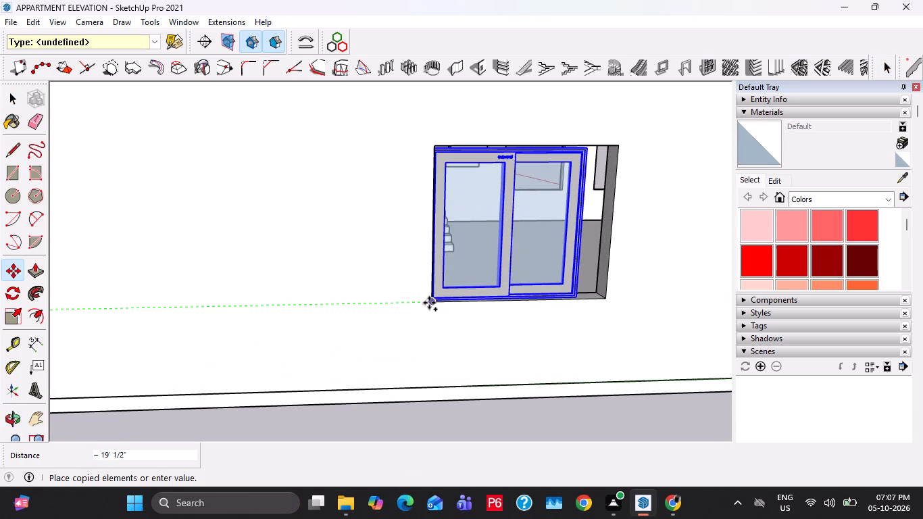
pyautogui.click(429, 303)
# Scale the copied window's width to about 1.19 to reach the opening's far jamb.
pyautogui.moveTo(498, 245); pyautogui.dragTo(424, 265, button='middle')
pyautogui.press('space')
pyautogui.scroll(2, 423, 257)
pyautogui.moveTo(443, 257); pyautogui.dragTo(428, 261, button='middle')
pyautogui.press('s')
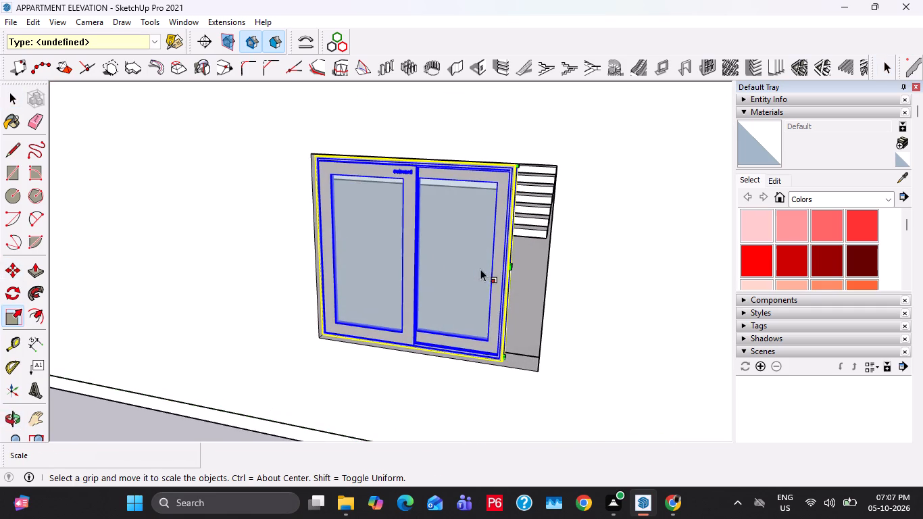
pyautogui.click(503, 264)
pyautogui.click(549, 247)
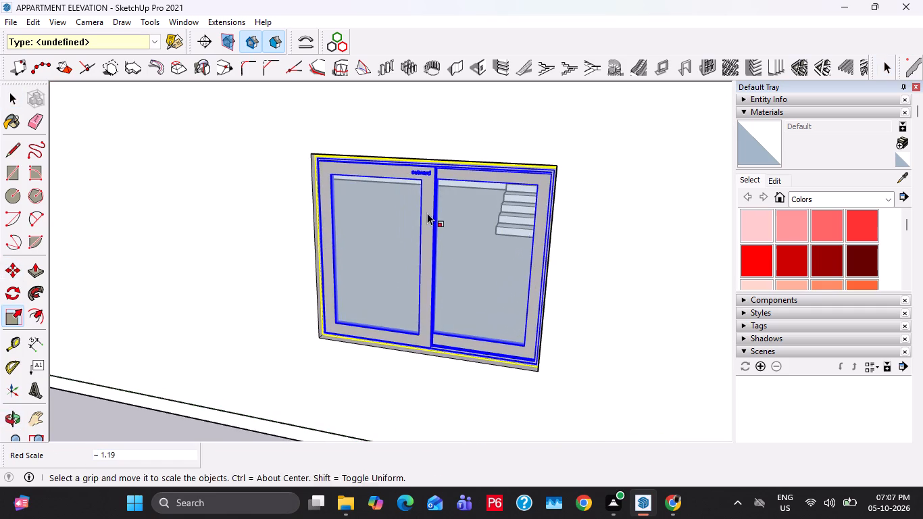
# Scale the second side wall window's height to about 1.02 to meet the top of its opening.
pyautogui.moveTo(426, 213); pyautogui.dragTo(385, 221, button='middle')
pyautogui.scroll(5, 414, 176)
pyautogui.moveTo(422, 176); pyautogui.dragTo(349, 139, button='middle')
pyautogui.press('s')
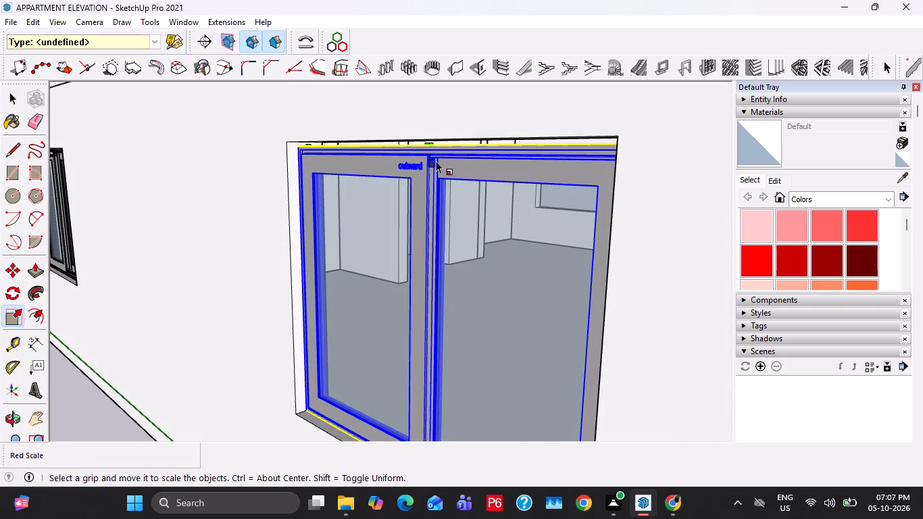
pyautogui.click(428, 145)
pyautogui.moveTo(461, 134); pyautogui.dragTo(428, 116, button='middle')
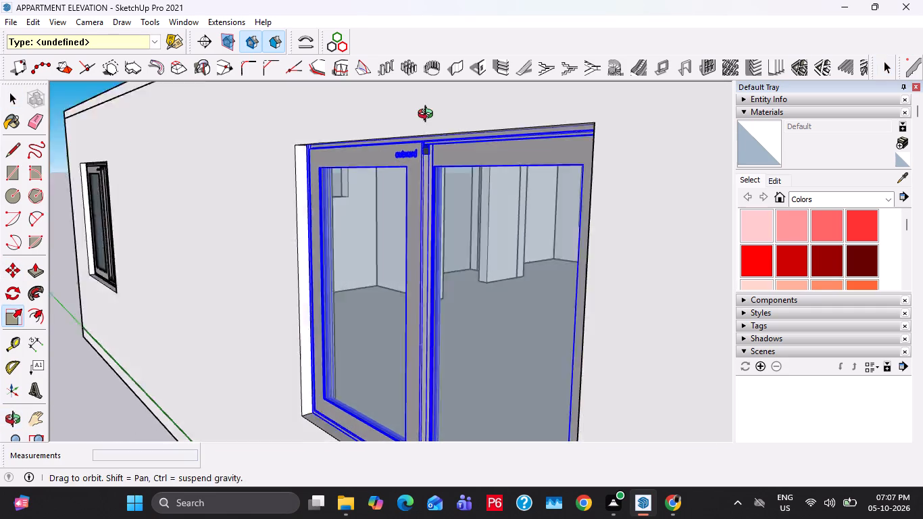
pyautogui.moveTo(428, 116); pyautogui.dragTo(416, 99, button='middle')
pyautogui.click(307, 155)
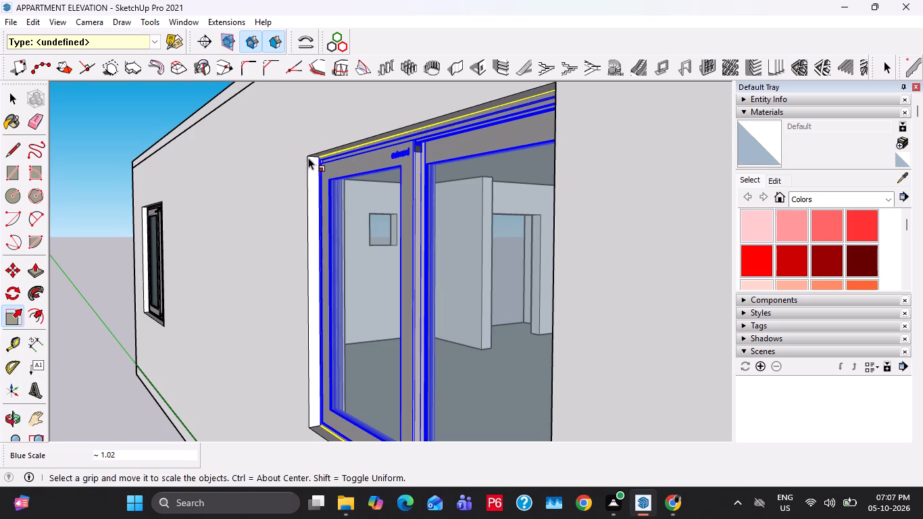
pyautogui.press('space')
# Copy the second side wall window about 15' 3" along the wall into the narrower third opening.
pyautogui.moveTo(396, 222); pyautogui.dragTo(504, 251, button='middle')
pyautogui.scroll(-6, 433, 228)
pyautogui.press('m')
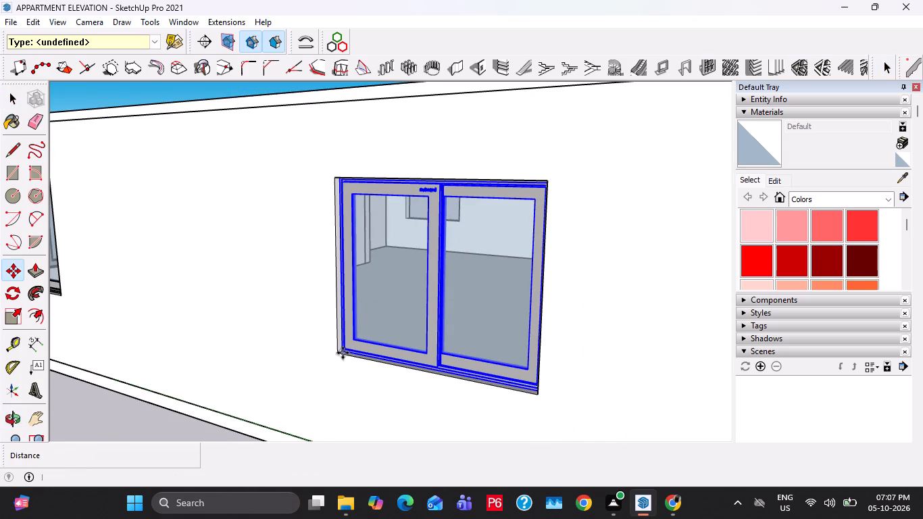
pyautogui.click(339, 353)
pyautogui.scroll(-5, 471, 352)
pyautogui.moveTo(434, 345); pyautogui.dragTo(574, 370, button='middle')
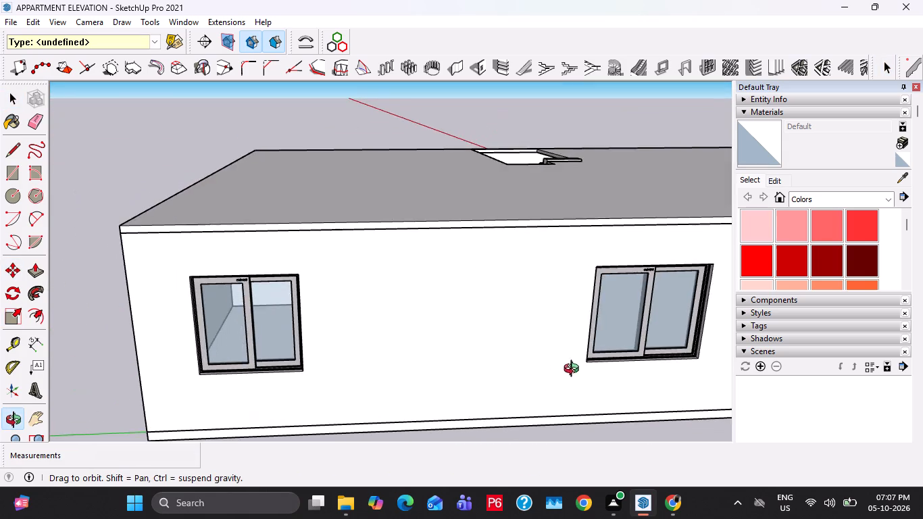
pyautogui.moveTo(574, 370); pyautogui.dragTo(271, 301, button='middle')
pyautogui.keyDown('shift'); pyautogui.moveTo(610, 301); pyautogui.dragTo(380, 299, button='middle'); pyautogui.keyUp('shift')
pyautogui.scroll(3, 405, 274)
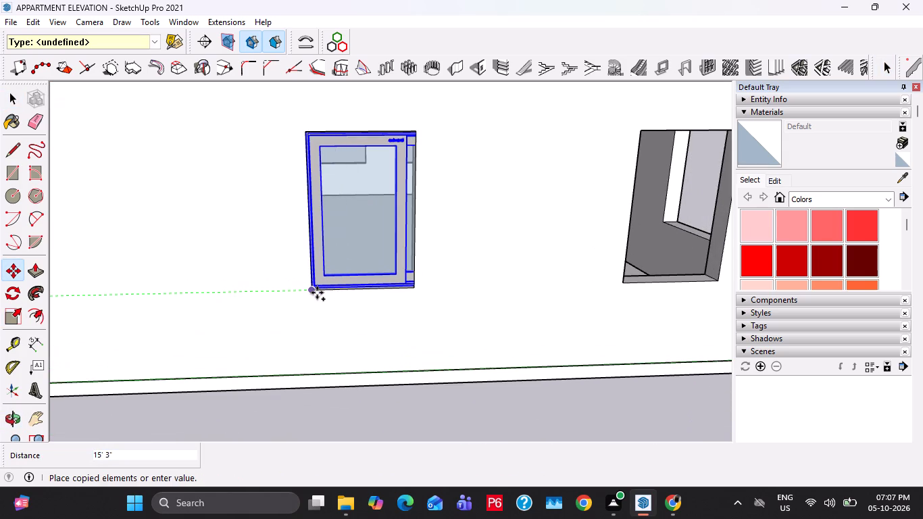
pyautogui.click(317, 293)
# With back edges shown, scale the third window's width down to fit the narrow opening's far jamb.
pyautogui.press('space')
pyautogui.scroll(7, 365, 195)
pyautogui.scroll(-6, 353, 165)
pyautogui.press('s')
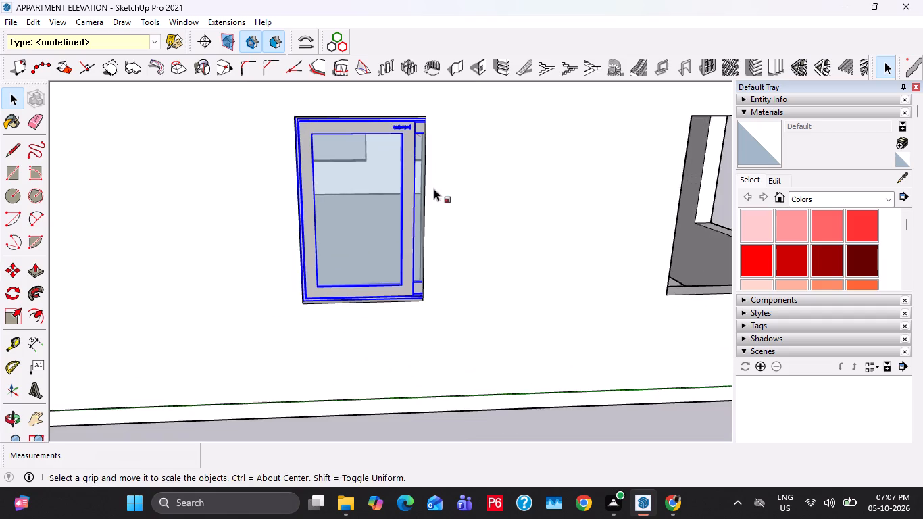
pyautogui.moveTo(434, 189); pyautogui.dragTo(498, 221, button='middle')
pyautogui.scroll(3, 439, 224)
pyautogui.press('k')
pyautogui.click(513, 191)
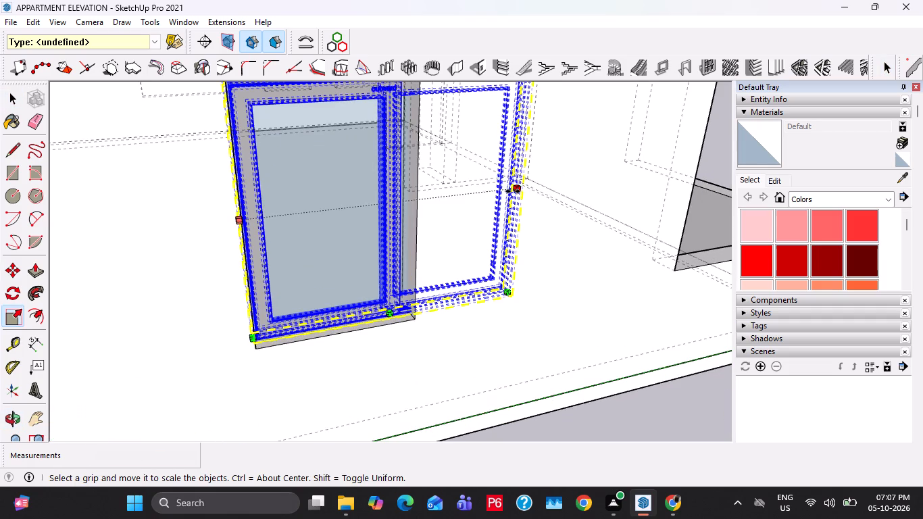
pyautogui.click(419, 224)
pyautogui.press('space')
pyautogui.scroll(-5, 401, 244)
pyautogui.press('space')
pyautogui.click(443, 413)
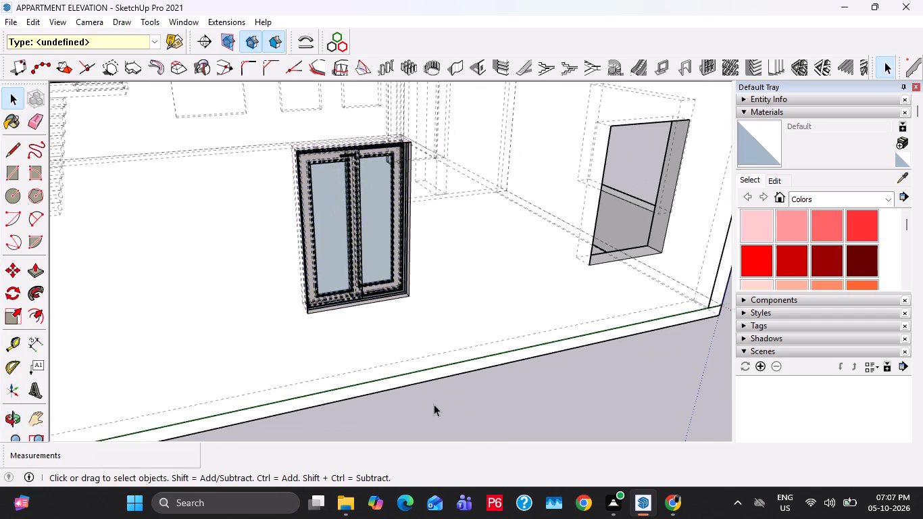
# Hide the back edges and copy the narrow window into the last opening of the side wall.
pyautogui.moveTo(376, 314); pyautogui.dragTo(332, 296, button='middle')
pyautogui.press('k')
pyautogui.click(307, 235)
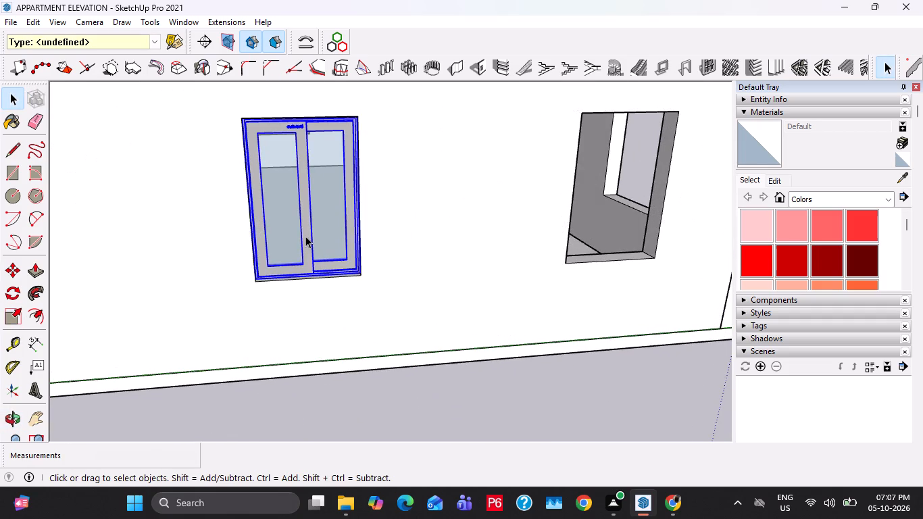
pyautogui.press('m')
pyautogui.click(253, 285)
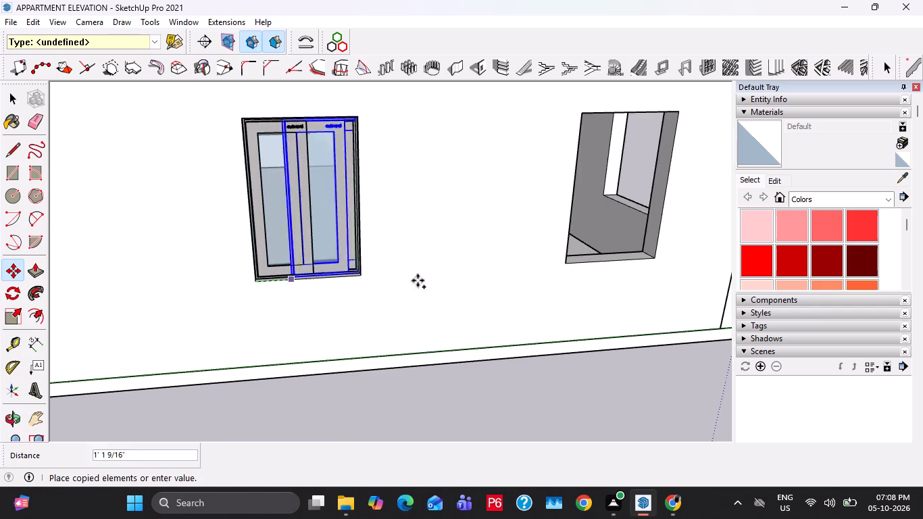
pyautogui.click(563, 261)
pyautogui.press('space')
pyautogui.click(645, 426)
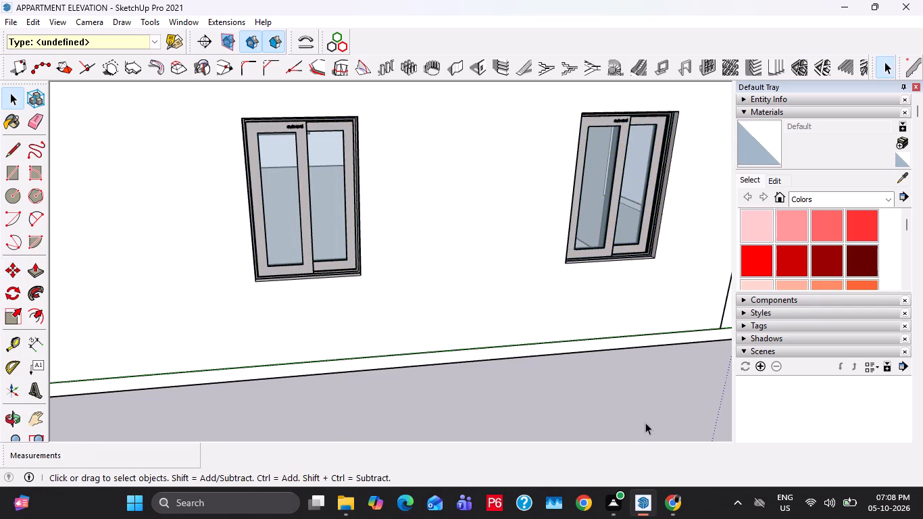
# Examine the fitted side wall windows and the empty openings around the rest of the building.
pyautogui.keyDown('shift'); pyautogui.moveTo(662, 272); pyautogui.dragTo(601, 284, button='middle'); pyautogui.keyUp('shift')
pyautogui.scroll(10, 550, 212)
pyautogui.moveTo(622, 305); pyautogui.dragTo(491, 302, button='middle')
pyautogui.scroll(1, 488, 300)
pyautogui.scroll(-6, 441, 285)
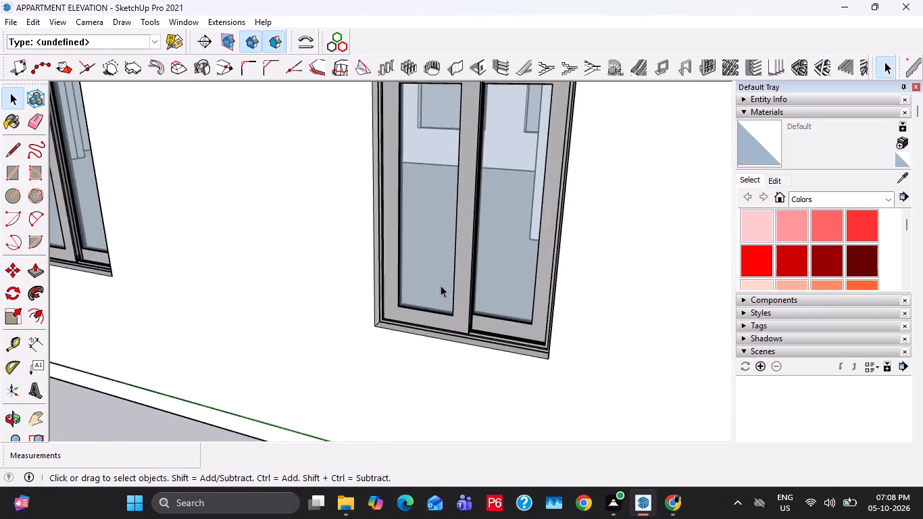
pyautogui.scroll(-6, 441, 285)
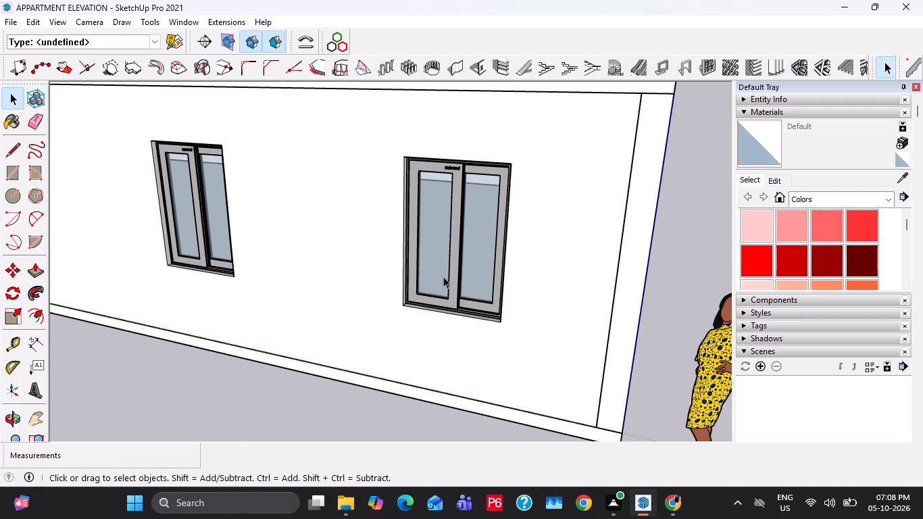
pyautogui.scroll(-4, 535, 284)
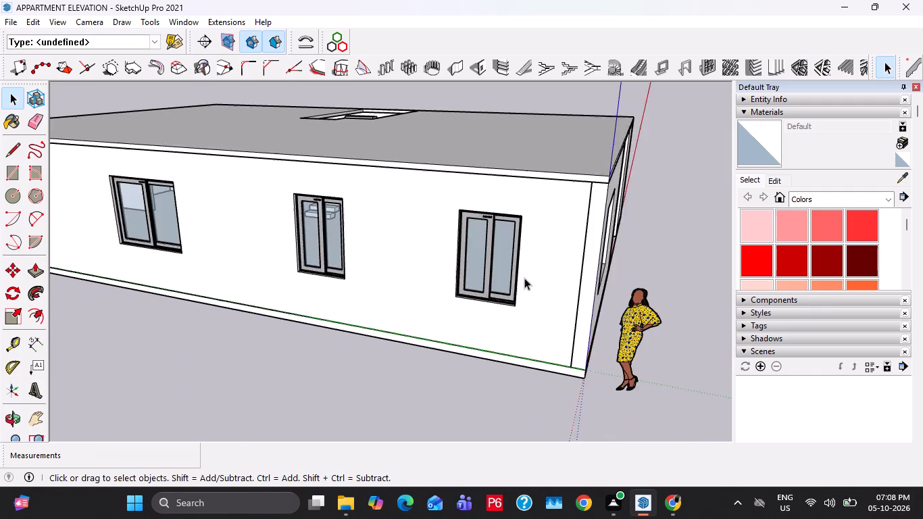
pyautogui.scroll(-3, 524, 278)
pyautogui.moveTo(414, 264); pyautogui.dragTo(540, 228, button='middle')
pyautogui.scroll(-4, 540, 228)
pyautogui.keyDown('shift'); pyautogui.moveTo(370, 222); pyautogui.dragTo(514, 229, button='middle'); pyautogui.keyUp('shift')
pyautogui.scroll(1, 352, 218)
pyautogui.moveTo(352, 218); pyautogui.dragTo(629, 263, button='middle')
pyautogui.scroll(1, 451, 262)
pyautogui.moveTo(451, 262); pyautogui.dragTo(593, 268, button='middle')
pyautogui.scroll(-3, 587, 267)
pyautogui.moveTo(346, 246); pyautogui.dragTo(431, 252, button='middle')
pyautogui.scroll(5, 467, 245)
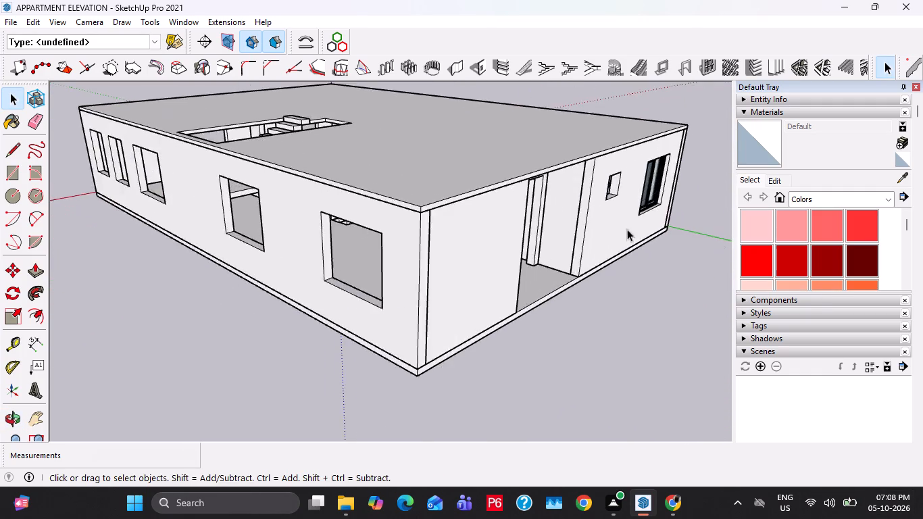
# Copy the side wall window nearest the corner 37' 10" across the building to the opposite side wall's end opening.
pyautogui.moveTo(624, 229); pyautogui.dragTo(316, 237, button='middle')
pyautogui.scroll(1, 335, 239)
pyautogui.click(573, 275)
pyautogui.click(555, 275)
pyautogui.scroll(5, 555, 277)
pyautogui.moveTo(556, 283); pyautogui.dragTo(521, 282, button='middle')
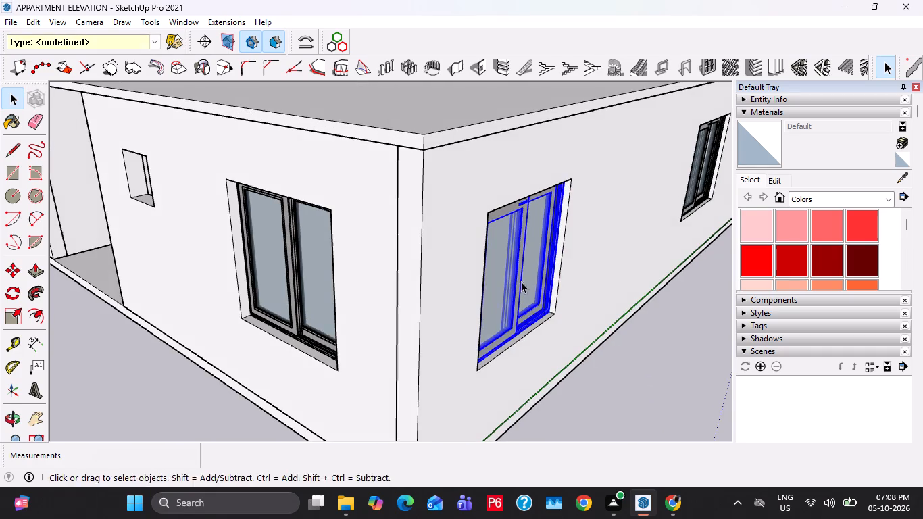
pyautogui.press('m')
pyautogui.click(478, 368)
pyautogui.keyDown('shift'); pyautogui.scroll(-4, 224, 258); pyautogui.keyUp('shift')
pyautogui.keyDown('shift'); pyautogui.moveTo(131, 237); pyautogui.dragTo(608, 332, button='middle'); pyautogui.keyUp('shift')
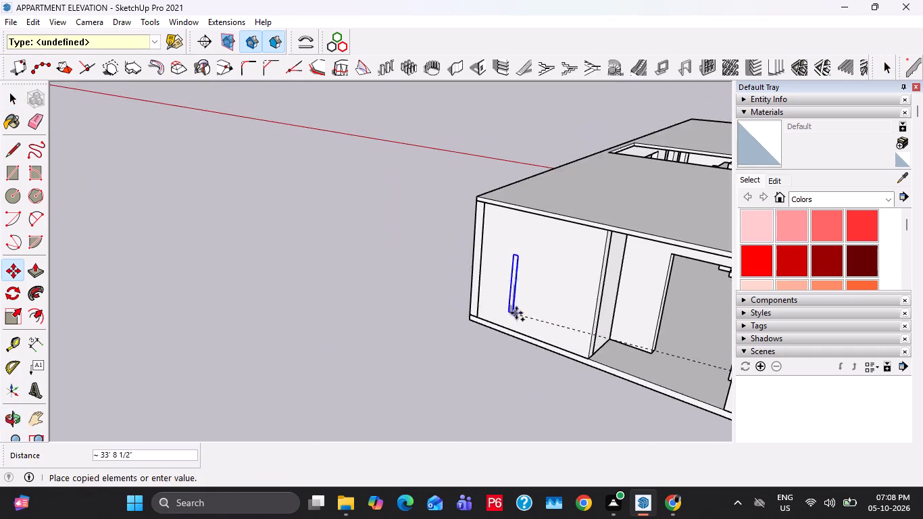
pyautogui.moveTo(534, 313); pyautogui.dragTo(852, 374, button='middle')
pyautogui.scroll(9, 501, 230)
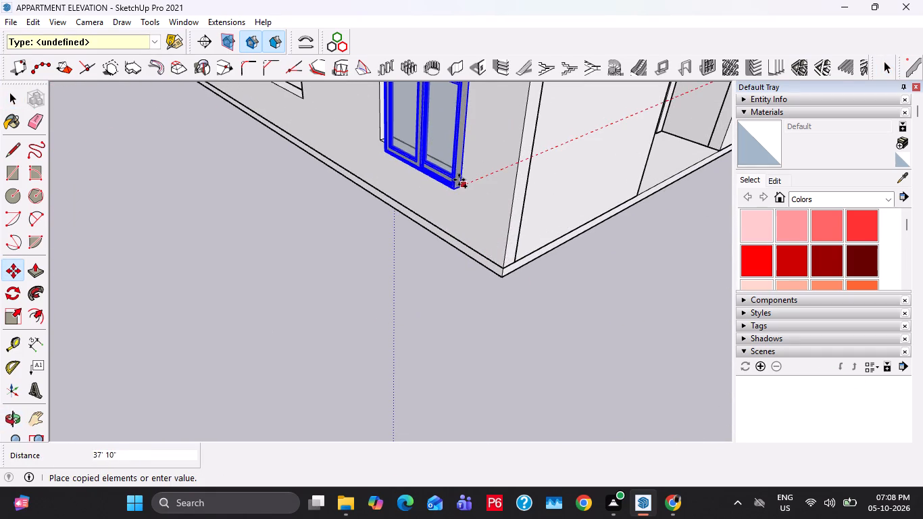
pyautogui.click(459, 180)
# Move the copied window into the opposite wall's end opening, recessed and aligned with one jamb.
pyautogui.scroll(8, 459, 180)
pyautogui.click(452, 197)
pyautogui.moveTo(430, 169); pyautogui.dragTo(731, 264, button='middle')
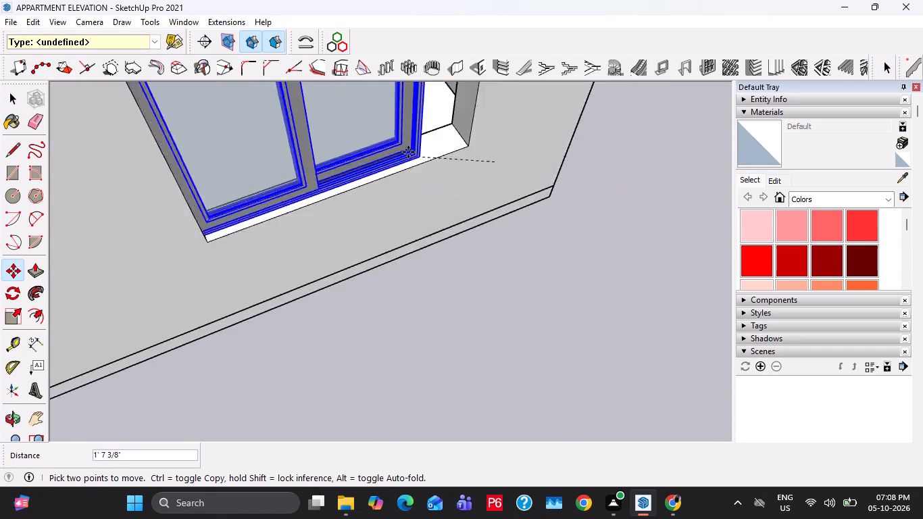
pyautogui.scroll(4, 407, 147)
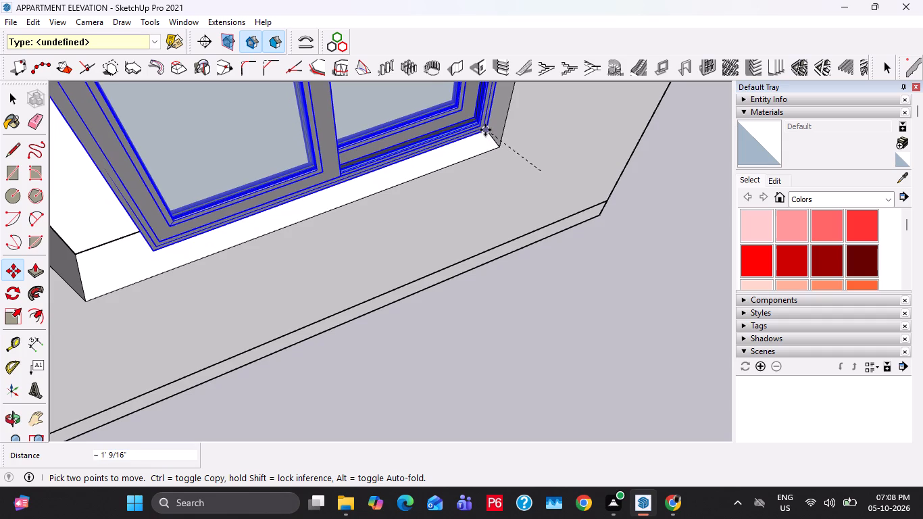
pyautogui.click(492, 132)
pyautogui.press('space')
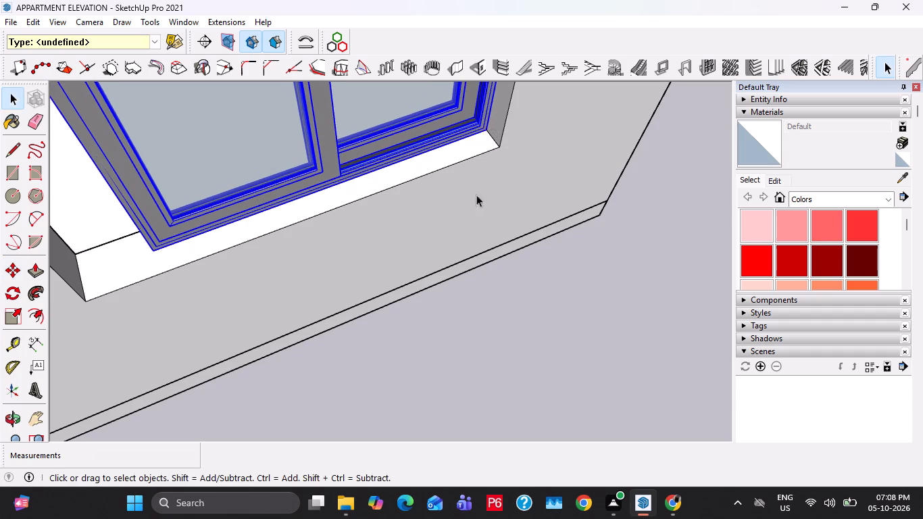
# Scale the window's width to about 1.19 to reach the end opening's other jamb.
pyautogui.scroll(-8, 474, 213)
pyautogui.press('s')
pyautogui.scroll(4, 353, 154)
pyautogui.click(334, 185)
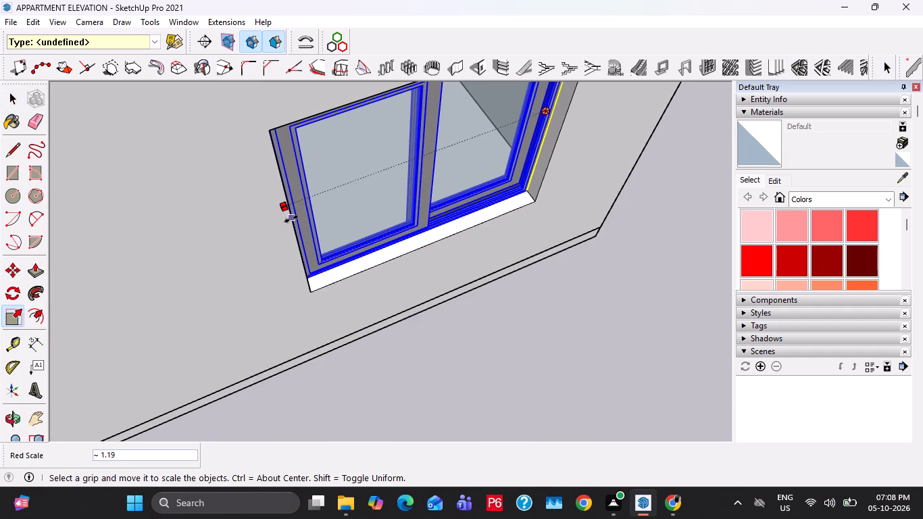
pyautogui.click(291, 220)
pyautogui.scroll(-6, 298, 222)
pyautogui.moveTo(355, 222); pyautogui.dragTo(328, 124, button='middle')
pyautogui.keyDown('shift'); pyautogui.moveTo(374, 127); pyautogui.dragTo(407, 227, button='middle'); pyautogui.keyUp('shift')
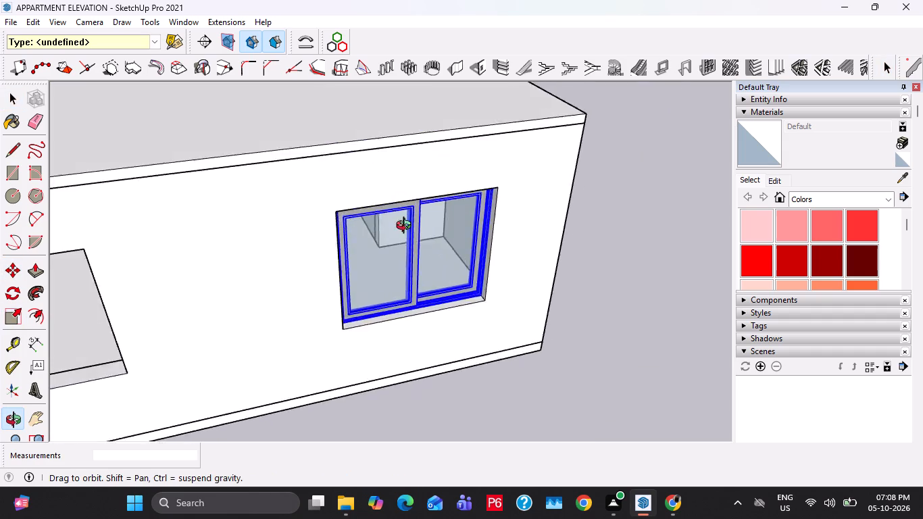
pyautogui.keyDown('shift'); pyautogui.moveTo(407, 227); pyautogui.dragTo(380, 134, button='middle'); pyautogui.keyUp('shift')
pyautogui.scroll(2, 391, 124)
pyautogui.press('space')
# Copy the fitted end window about 13' 4 1/2" along the opposite side wall into the next opening.
pyautogui.scroll(-1, 452, 220)
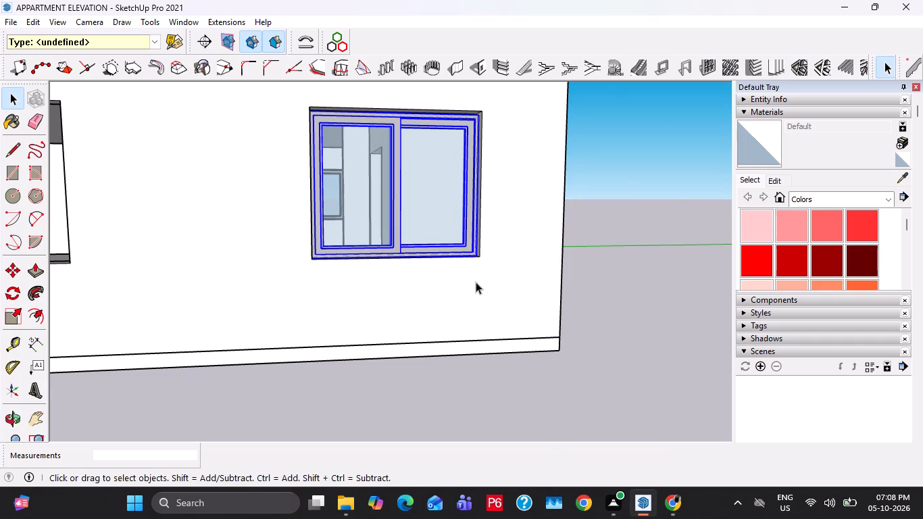
pyautogui.press('m')
pyautogui.click(478, 262)
pyautogui.scroll(-2, 339, 259)
pyautogui.keyDown('shift'); pyautogui.moveTo(339, 259); pyautogui.dragTo(599, 311, button='middle'); pyautogui.keyUp('shift')
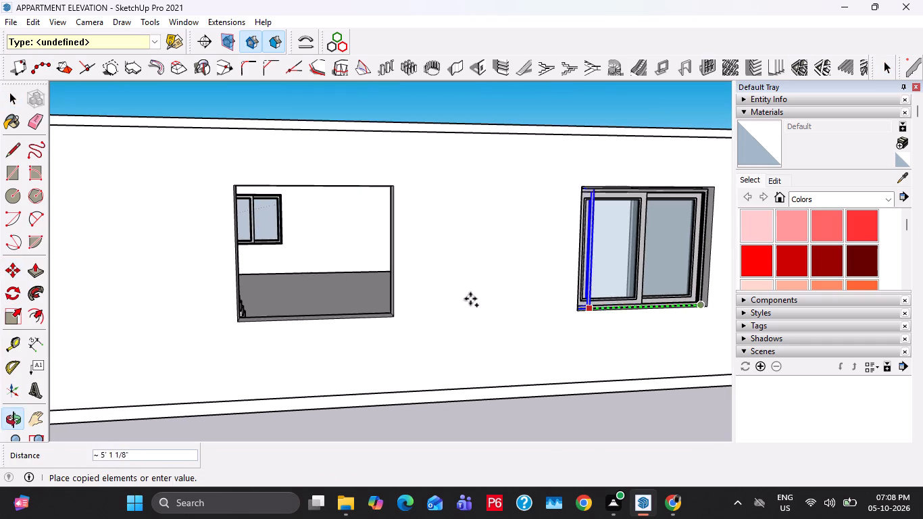
pyautogui.scroll(5, 393, 318)
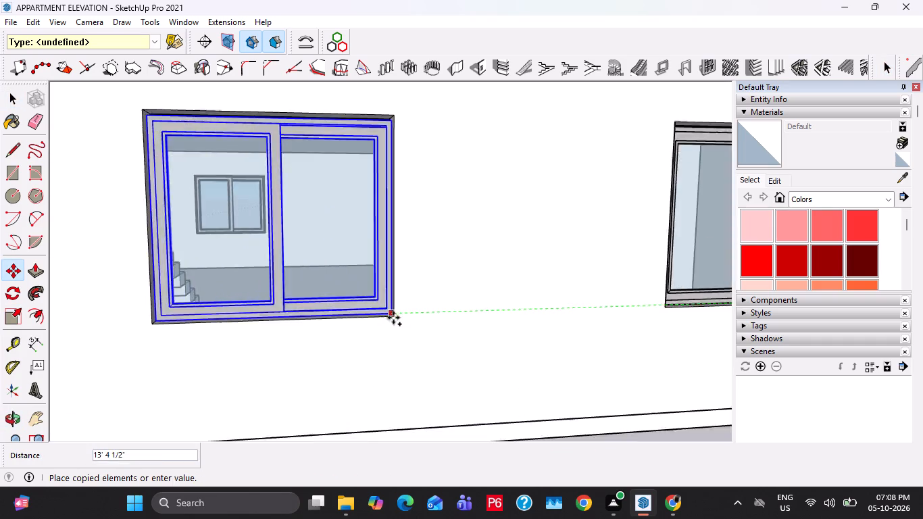
pyautogui.scroll(4, 393, 318)
pyautogui.moveTo(399, 302); pyautogui.dragTo(400, 343, button='middle')
pyautogui.scroll(1, 400, 343)
pyautogui.click(391, 380)
# Move the newly copied window 4 1/2" inward so its frame is recessed in the opening.
pyautogui.scroll(-3, 421, 355)
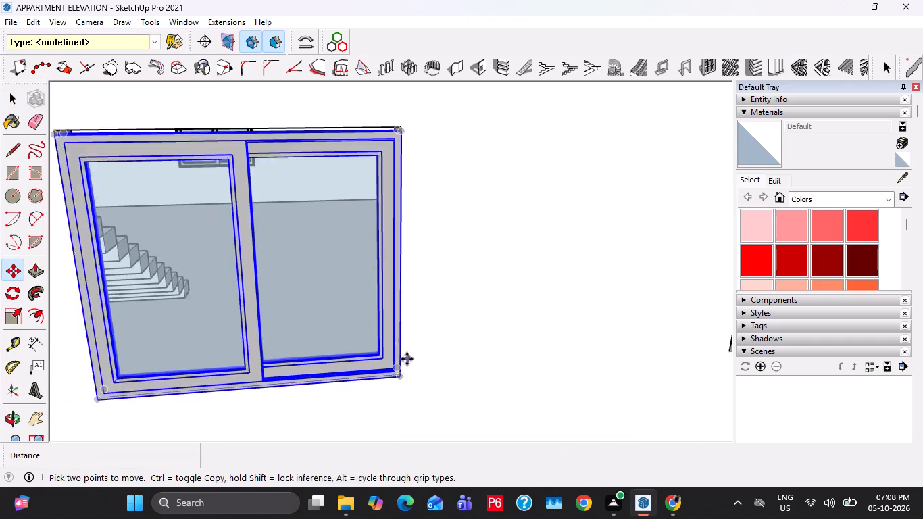
pyautogui.moveTo(403, 362); pyautogui.dragTo(327, 417, button='middle')
pyautogui.keyDown('shift'); pyautogui.moveTo(286, 379); pyautogui.dragTo(424, 264, button='middle'); pyautogui.keyUp('shift')
pyautogui.scroll(5, 380, 287)
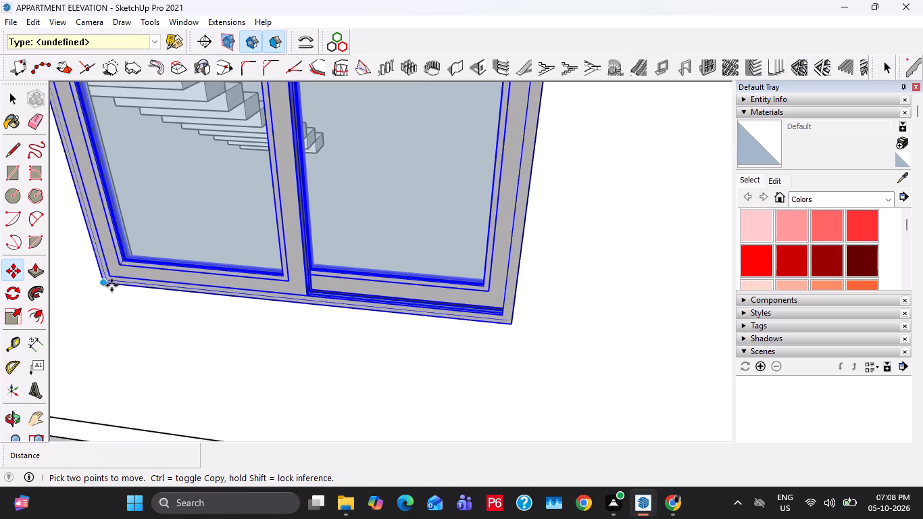
pyautogui.click(111, 285)
pyautogui.click(118, 274)
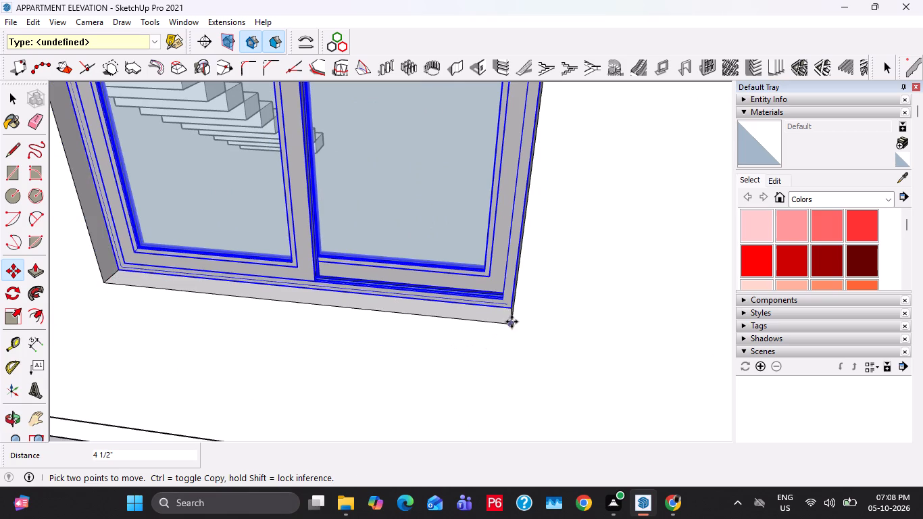
# Copy the recessed window 17' 7 1/2" along the opposite side wall into the next empty opening.
pyautogui.click(512, 322)
pyautogui.scroll(-11, 608, 288)
pyautogui.keyDown('shift'); pyautogui.moveTo(270, 219); pyautogui.dragTo(517, 272, button='middle'); pyautogui.keyUp('shift')
pyautogui.scroll(3, 336, 293)
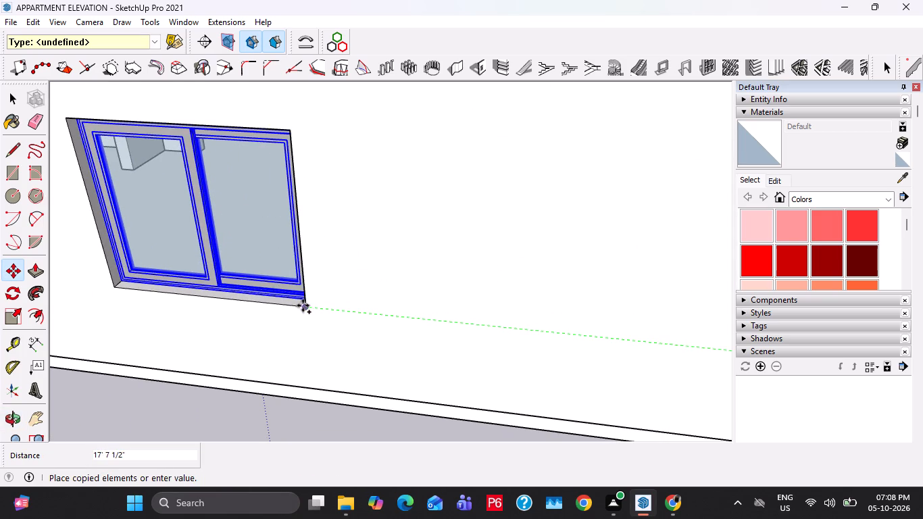
pyautogui.click(303, 305)
# Copy that window about 9' further along the wall, aligning its lower corner with the narrower opening's jamb.
pyautogui.click(303, 303)
pyautogui.keyDown('shift'); pyautogui.scroll(-3, 217, 276); pyautogui.keyUp('shift')
pyautogui.keyDown('shift'); pyautogui.moveTo(155, 258); pyautogui.dragTo(419, 280, button='middle'); pyautogui.keyUp('shift')
pyautogui.scroll(2, 330, 289)
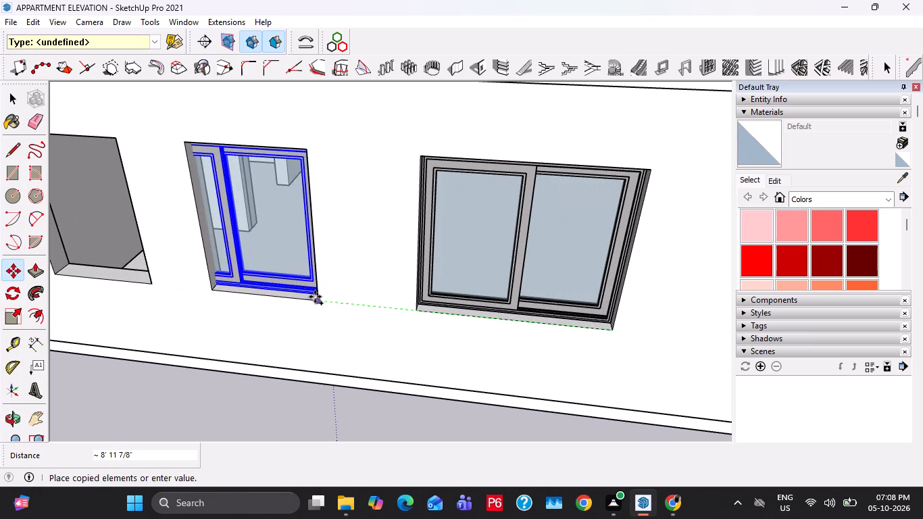
pyautogui.click(315, 297)
# Scale the copied window's width down to the narrower opening's other jamb.
pyautogui.press('space')
pyautogui.press('s')
pyautogui.press('k')
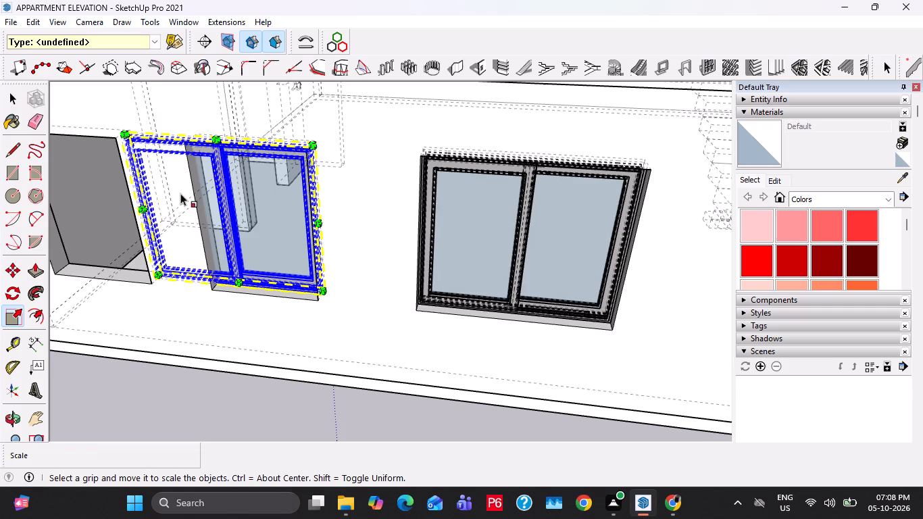
pyautogui.click(145, 207)
pyautogui.click(200, 234)
pyautogui.press('space')
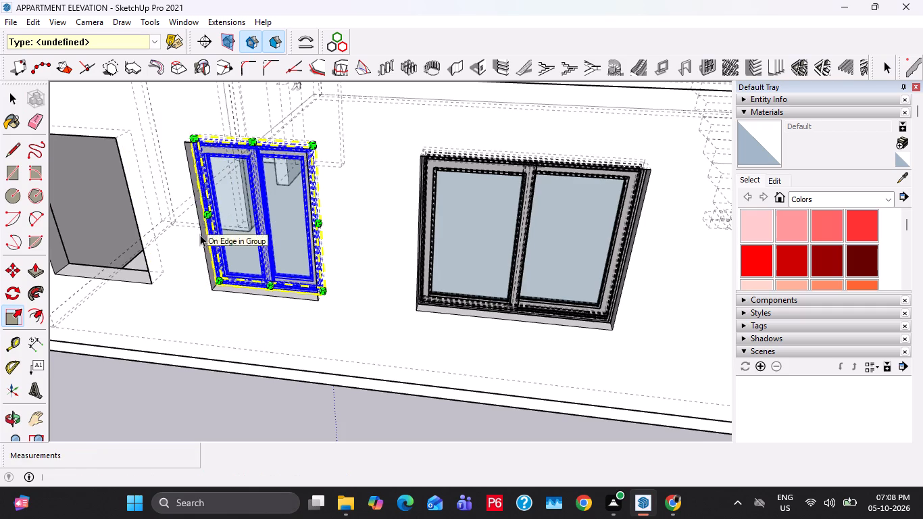
pyautogui.press('k')
# Copy the narrowed window 5' 9" along the wall into the last empty opening.
pyautogui.moveTo(263, 291); pyautogui.dragTo(324, 282, button='middle')
pyautogui.scroll(-3, 336, 289)
pyautogui.press('m')
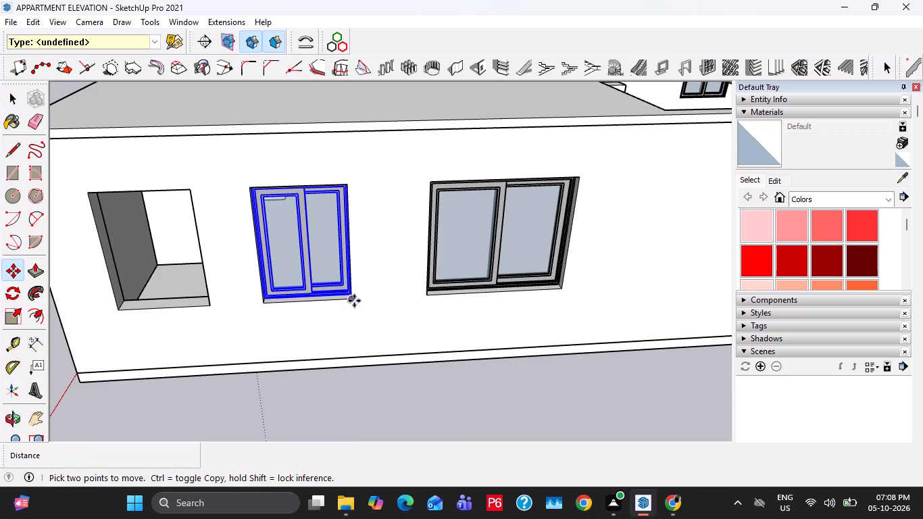
pyautogui.click(354, 301)
pyautogui.click(213, 303)
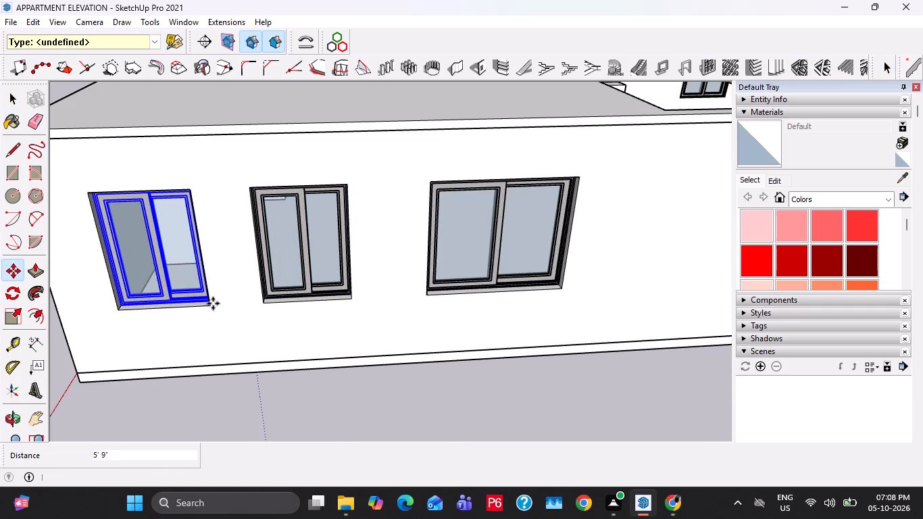
pyautogui.press('space')
pyautogui.click(226, 387)
# Scale the height of the second window in the side wall's row up to the head of its opening.
pyautogui.moveTo(180, 247); pyautogui.dragTo(389, 190, button='middle')
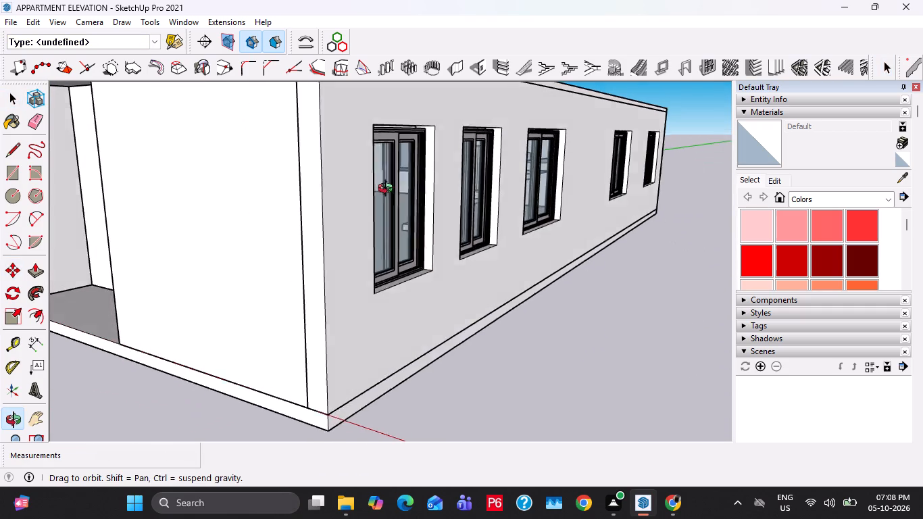
pyautogui.moveTo(389, 190); pyautogui.dragTo(373, 203, button='middle')
pyautogui.scroll(4, 420, 164)
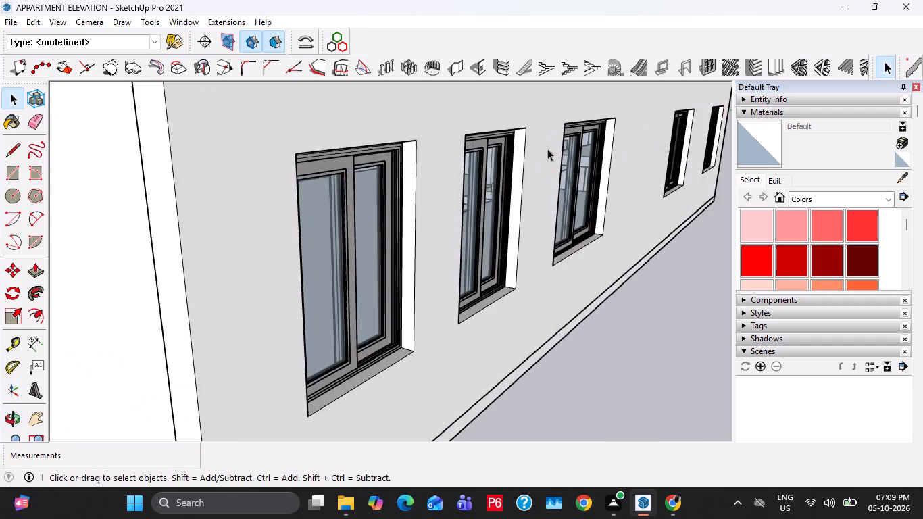
pyautogui.moveTo(547, 149); pyautogui.dragTo(552, 121, button='middle')
pyautogui.scroll(9, 565, 109)
pyautogui.keyDown('shift'); pyautogui.moveTo(596, 114); pyautogui.dragTo(527, 168, button='middle'); pyautogui.keyUp('shift')
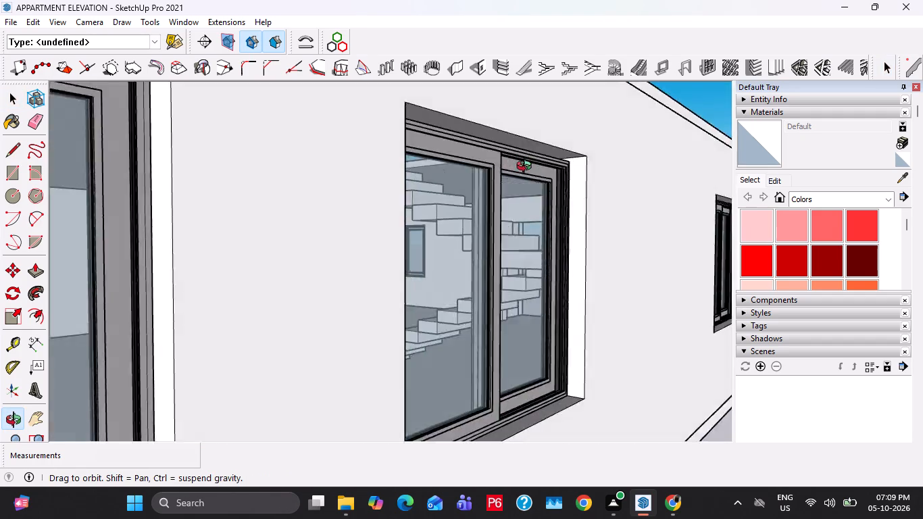
pyautogui.keyDown('shift'); pyautogui.moveTo(527, 168); pyautogui.dragTo(589, 198, button='middle'); pyautogui.keyUp('shift')
pyautogui.moveTo(499, 163); pyautogui.dragTo(491, 143, button='middle')
pyautogui.click(420, 234)
pyautogui.press('s')
pyautogui.moveTo(324, 187); pyautogui.dragTo(278, 195, button='middle')
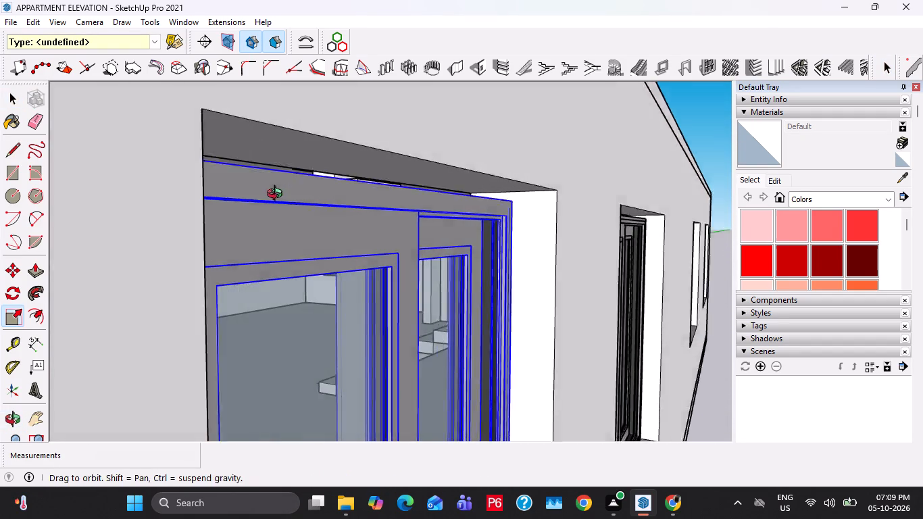
pyautogui.moveTo(278, 195); pyautogui.dragTo(232, 197, button='middle')
pyautogui.scroll(-5, 292, 192)
pyautogui.press('k')
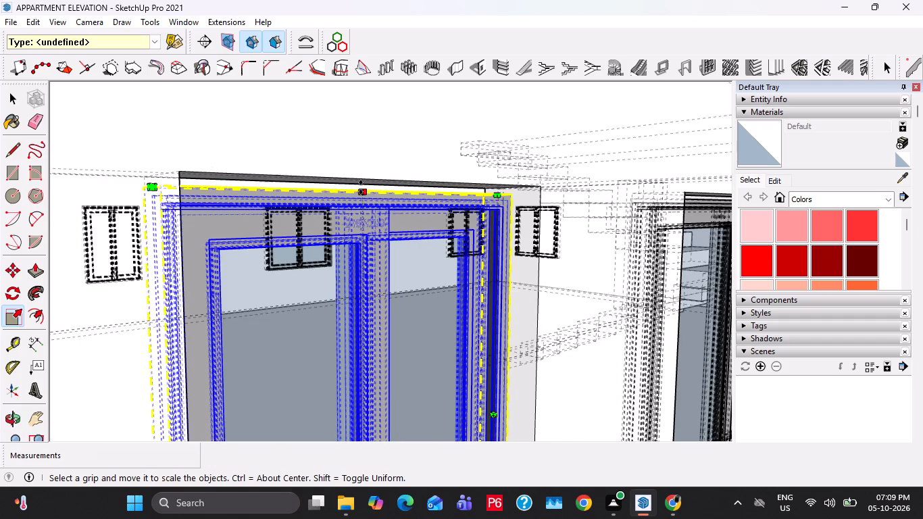
pyautogui.click(361, 187)
pyautogui.click(370, 176)
pyautogui.press('space')
pyautogui.scroll(-4, 367, 177)
pyautogui.press('k')
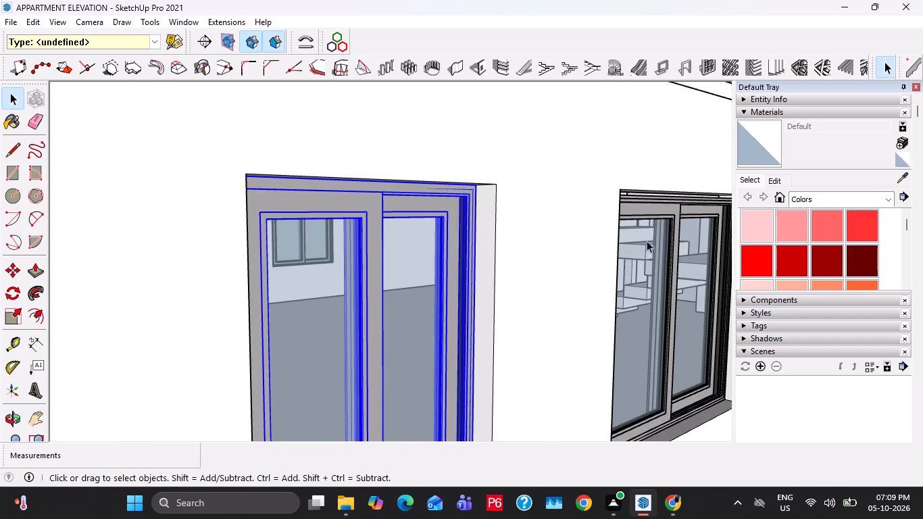
# Scale the height of the third side wall window, in front of the staircase, up to its opening's head.
pyautogui.click(641, 234)
pyautogui.press('d')
pyautogui.press('s')
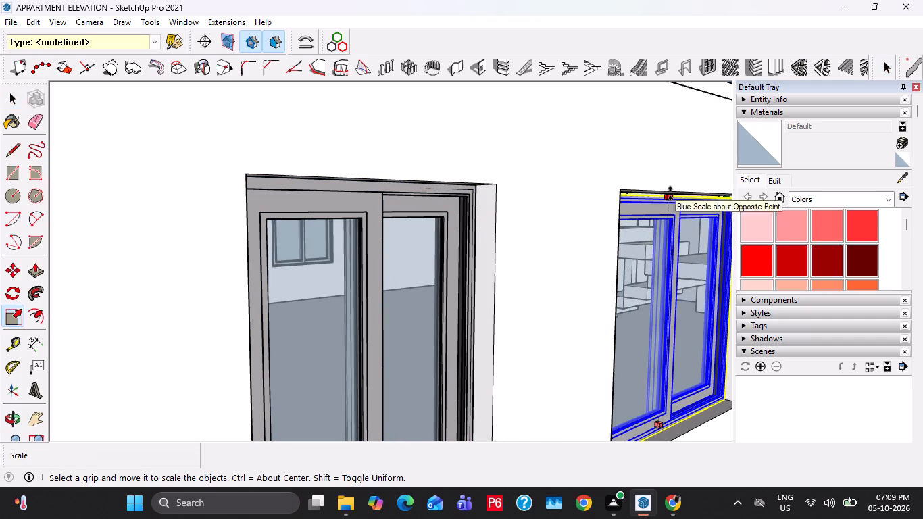
pyautogui.click(670, 193)
pyautogui.click(624, 187)
pyautogui.press('space')
pyautogui.scroll(-8, 411, 207)
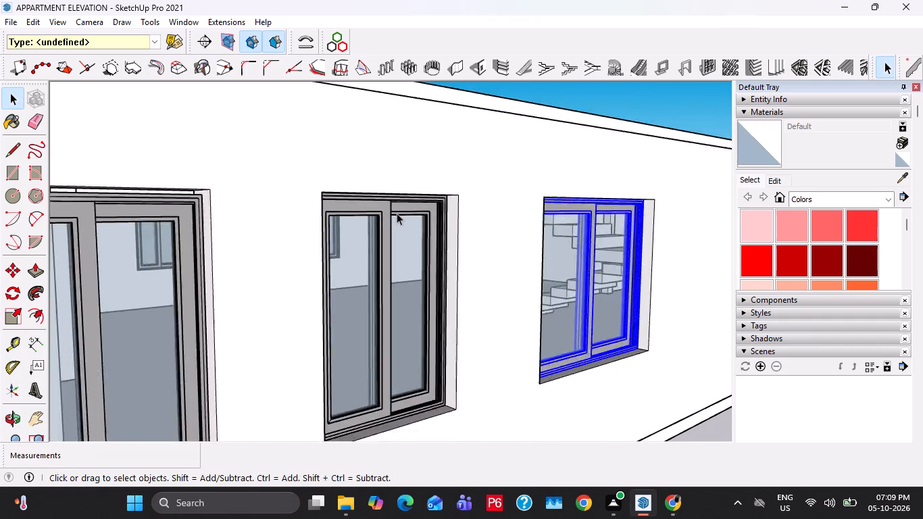
pyautogui.scroll(-4, 397, 213)
pyautogui.press('Escape')
# Scale the height of the fourth side wall window up to the head of its opening.
pyautogui.moveTo(630, 223); pyautogui.dragTo(530, 235, button='middle')
pyautogui.keyDown('shift'); pyautogui.moveTo(682, 225); pyautogui.dragTo(536, 223, button='middle'); pyautogui.keyUp('shift')
pyautogui.scroll(4, 251, 264)
pyautogui.moveTo(313, 289); pyautogui.dragTo(322, 316, button='middle')
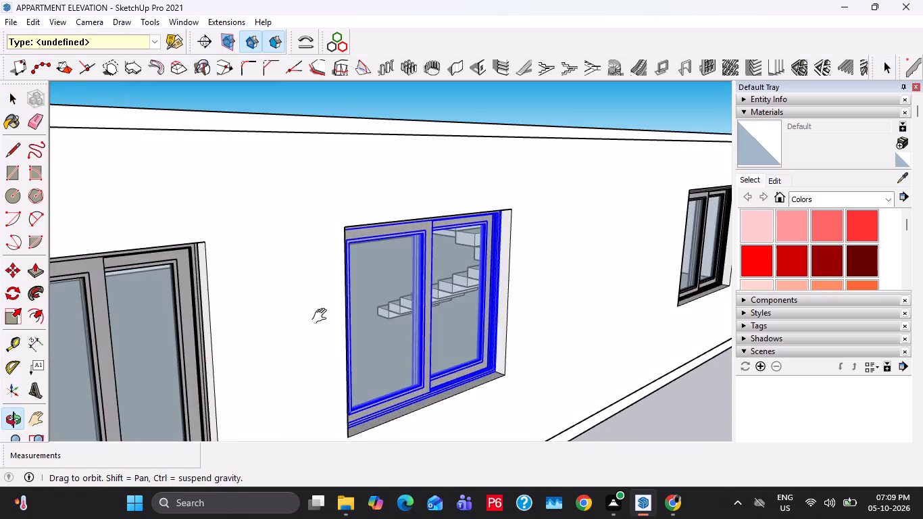
pyautogui.moveTo(322, 316); pyautogui.dragTo(174, 328, button='middle')
pyautogui.keyDown('shift'); pyautogui.moveTo(671, 308); pyautogui.dragTo(633, 255, button='middle'); pyautogui.keyUp('shift')
pyautogui.scroll(15, 516, 153)
pyautogui.moveTo(523, 177); pyautogui.dragTo(535, 189, button='middle')
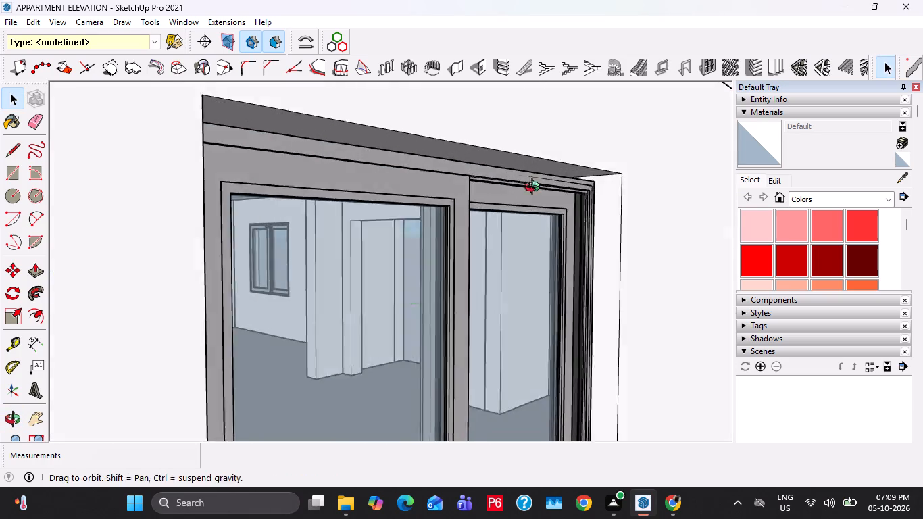
pyautogui.moveTo(535, 189); pyautogui.dragTo(545, 195, button='middle')
pyautogui.click(528, 218)
pyautogui.press('s')
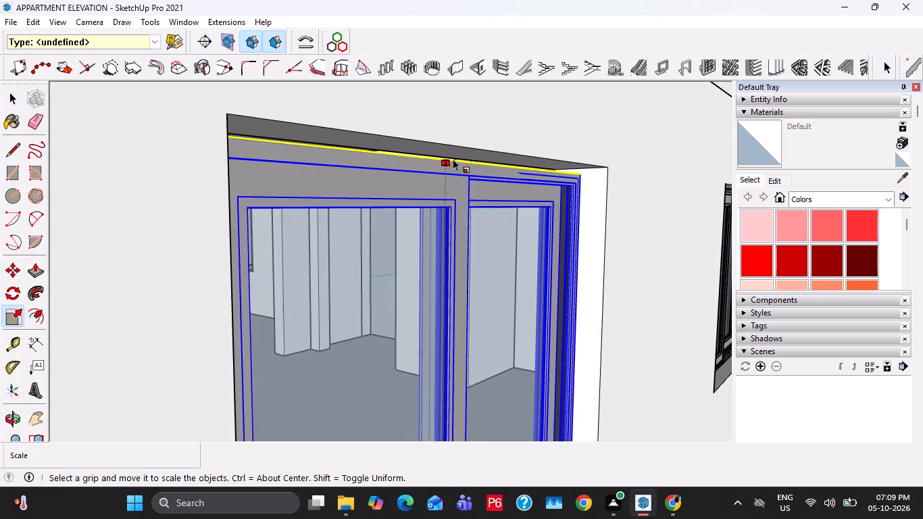
pyautogui.click(453, 159)
pyautogui.click(448, 160)
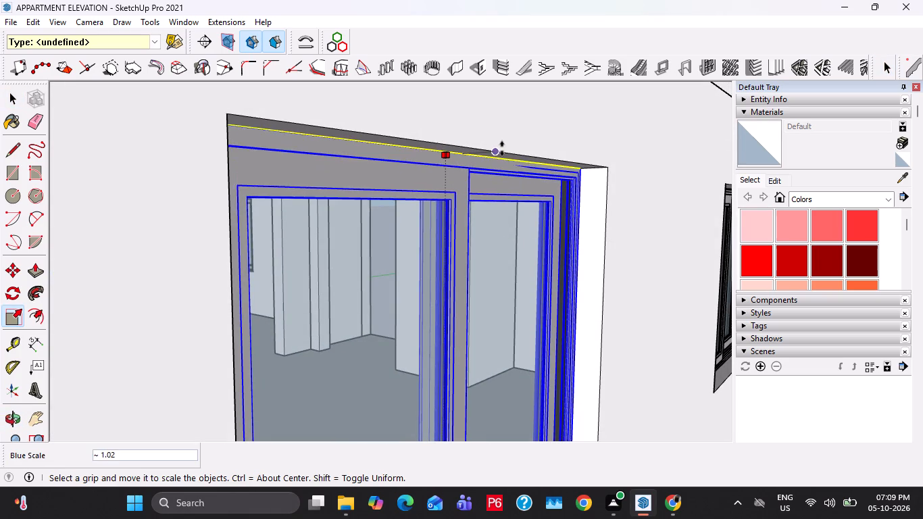
pyautogui.click(607, 171)
pyautogui.press('space')
# Scale the height of the fifth side wall window, at the wall's far end, by about 1.02 to its opening's head.
pyautogui.scroll(-6, 414, 176)
pyautogui.moveTo(608, 200); pyautogui.dragTo(432, 222, button='middle')
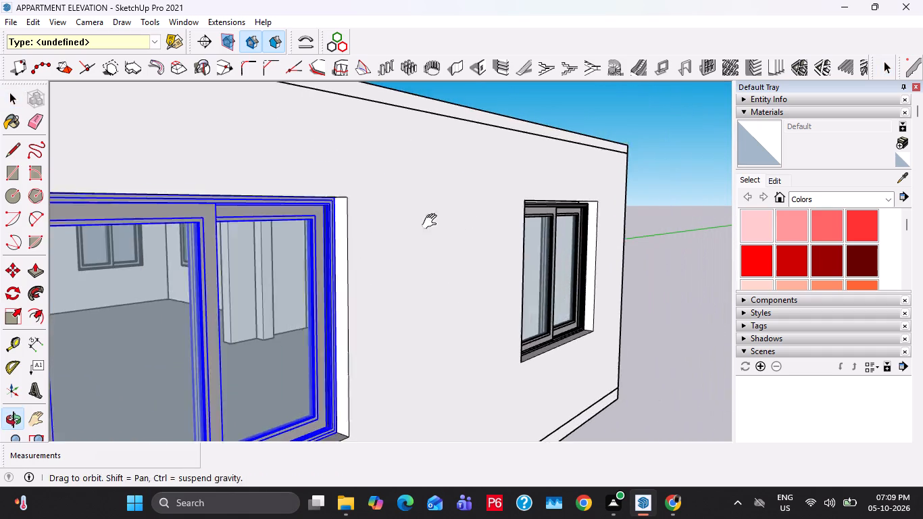
pyautogui.moveTo(432, 222); pyautogui.dragTo(429, 222, button='middle')
pyautogui.scroll(3, 590, 232)
pyautogui.click(544, 238)
pyautogui.scroll(1, 534, 226)
pyautogui.middleClick(533, 226)
pyautogui.scroll(3, 532, 226)
pyautogui.press('s')
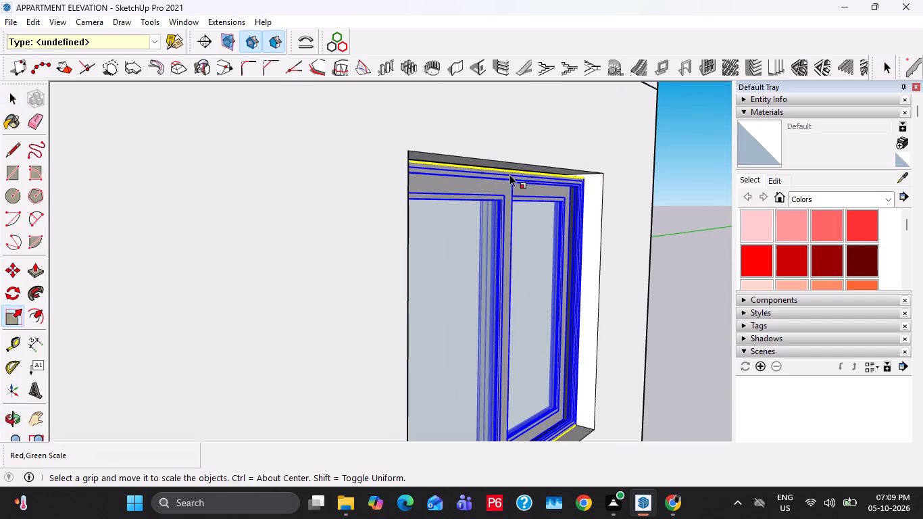
pyautogui.click(497, 174)
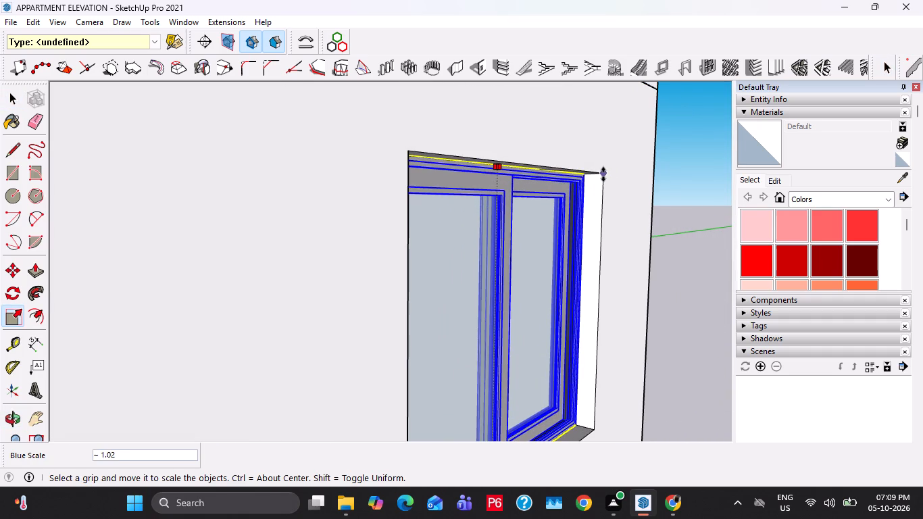
pyautogui.click(603, 174)
pyautogui.press('space')
pyautogui.scroll(-6, 543, 203)
pyautogui.press('Escape')
pyautogui.press('space')
pyautogui.press('Escape')
pyautogui.press('Escape')
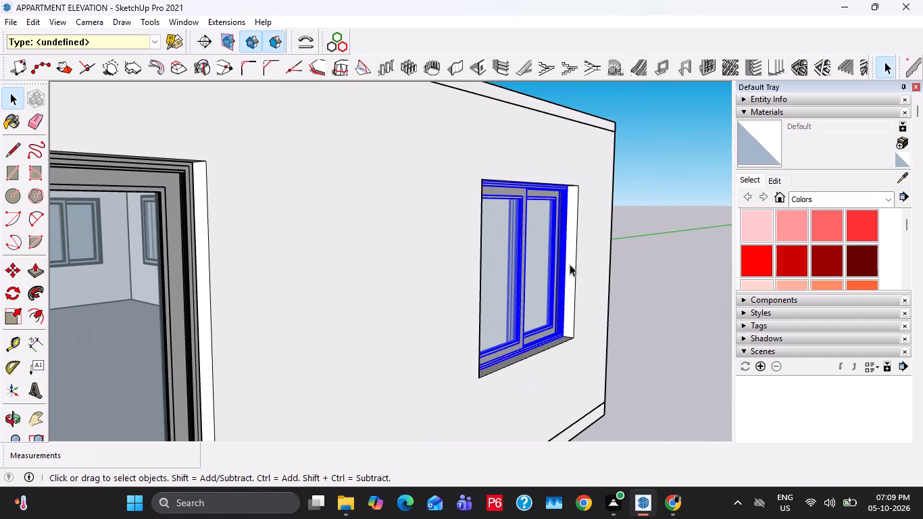
# Copy the end window of the other side wall, nearest the standing figure, to the front wall opening's lower corner.
pyautogui.scroll(-11, 575, 268)
pyautogui.keyDown('shift'); pyautogui.moveTo(247, 311); pyautogui.dragTo(468, 247, button='middle'); pyautogui.keyUp('shift')
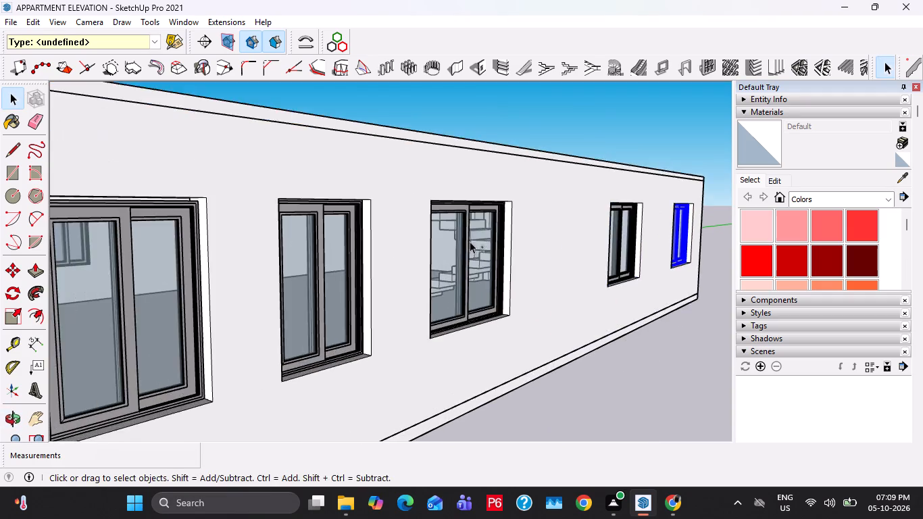
pyautogui.scroll(-6, 470, 241)
pyautogui.moveTo(231, 266); pyautogui.dragTo(420, 253, button='middle')
pyautogui.scroll(-5, 424, 248)
pyautogui.moveTo(203, 285); pyautogui.dragTo(299, 297, button='middle')
pyautogui.scroll(-6, 289, 289)
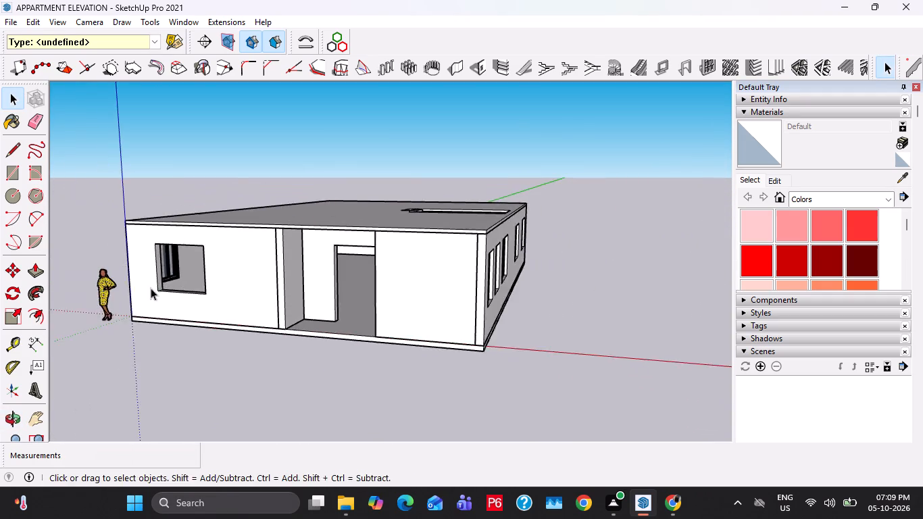
pyautogui.moveTo(151, 288); pyautogui.dragTo(353, 282, button='middle')
pyautogui.scroll(5, 306, 290)
pyautogui.moveTo(300, 295); pyautogui.dragTo(387, 295, button='middle')
pyautogui.scroll(3, 388, 292)
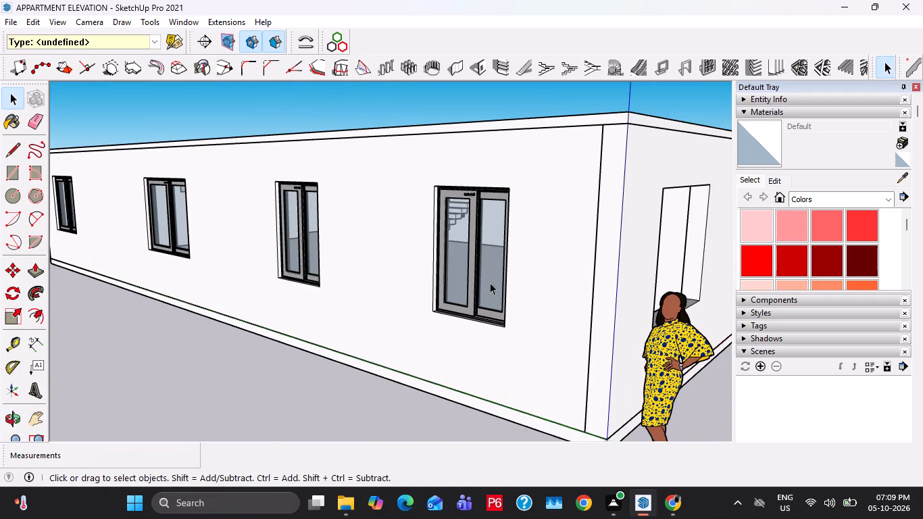
pyautogui.click(490, 282)
pyautogui.scroll(3, 451, 305)
pyautogui.press(',')
pyautogui.press('m')
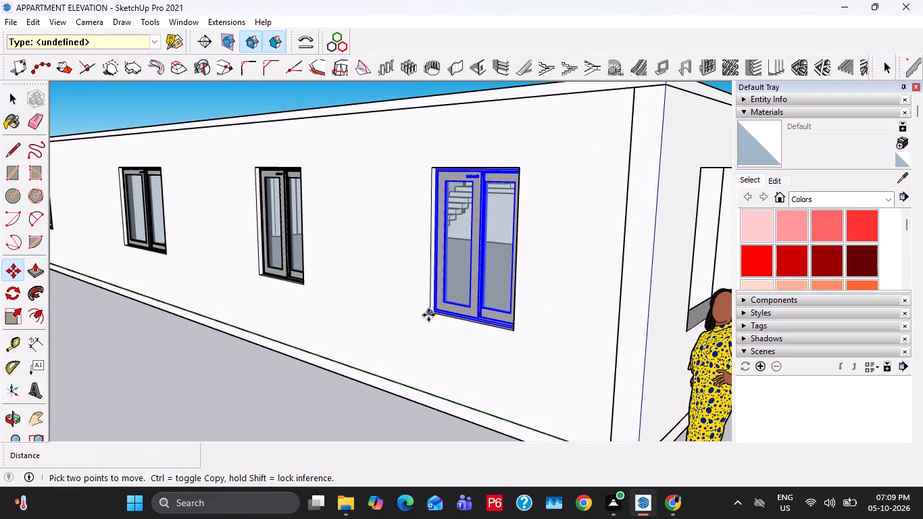
pyautogui.click(428, 315)
pyautogui.scroll(-4, 430, 311)
pyautogui.keyDown('shift'); pyautogui.moveTo(504, 292); pyautogui.dragTo(374, 287, button='middle'); pyautogui.keyUp('shift')
pyautogui.moveTo(546, 307); pyautogui.dragTo(421, 326, button='middle')
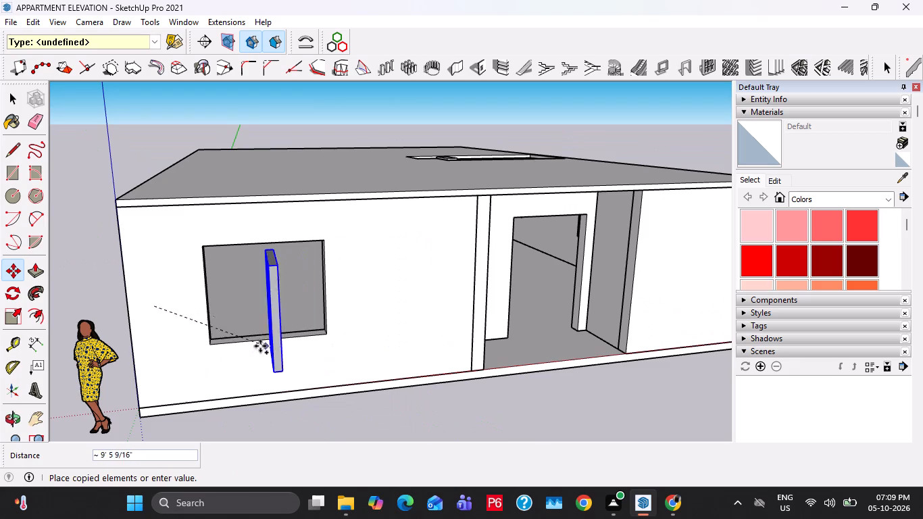
pyautogui.click(211, 343)
pyautogui.press('space')
# Rotate the copied window 90 degrees so it lies parallel to the front wall.
pyautogui.scroll(-4, 253, 340)
pyautogui.press('q')
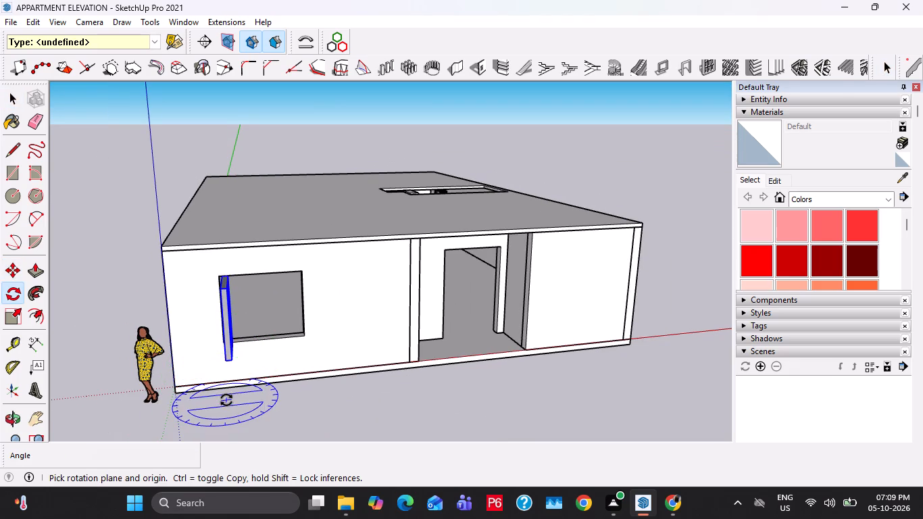
pyautogui.click(226, 400)
pyautogui.click(262, 401)
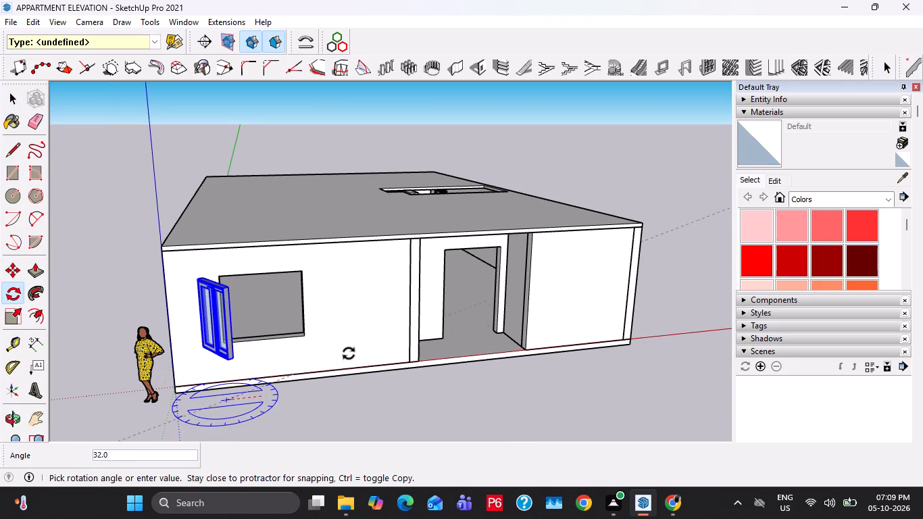
pyautogui.write('90')
pyautogui.press('Return')
pyautogui.press('space')
# Move the rotated window about 4' 1" so its lower corner meets the front opening's lower corner.
pyautogui.scroll(15, 201, 374)
pyautogui.press('m')
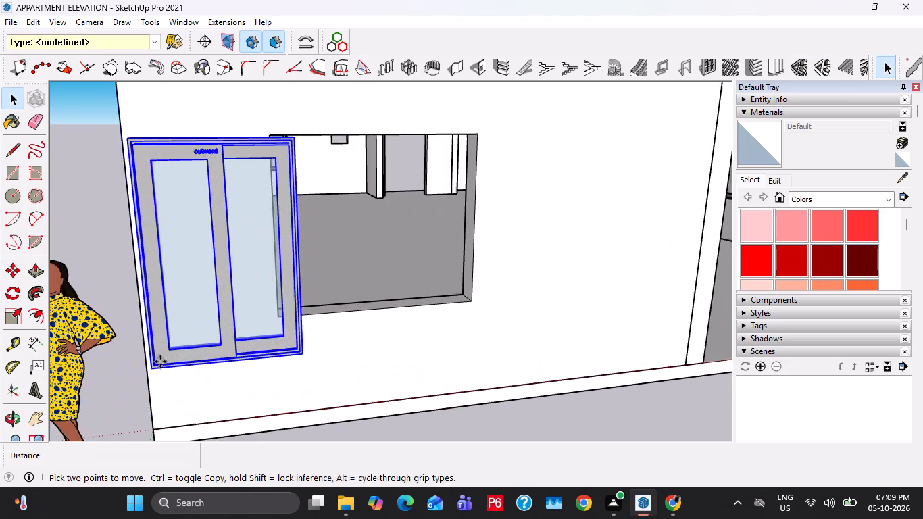
pyautogui.scroll(4, 160, 362)
pyautogui.click(149, 375)
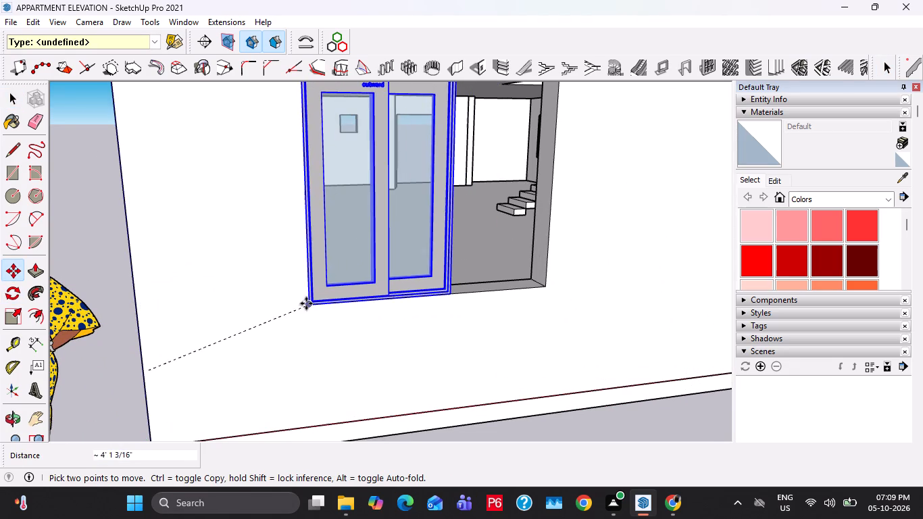
pyautogui.click(306, 303)
# Move the front window 4 1/2" inward so its frame is recessed in the opening.
pyautogui.moveTo(397, 284); pyautogui.dragTo(274, 334, button='middle')
pyautogui.scroll(8, 239, 331)
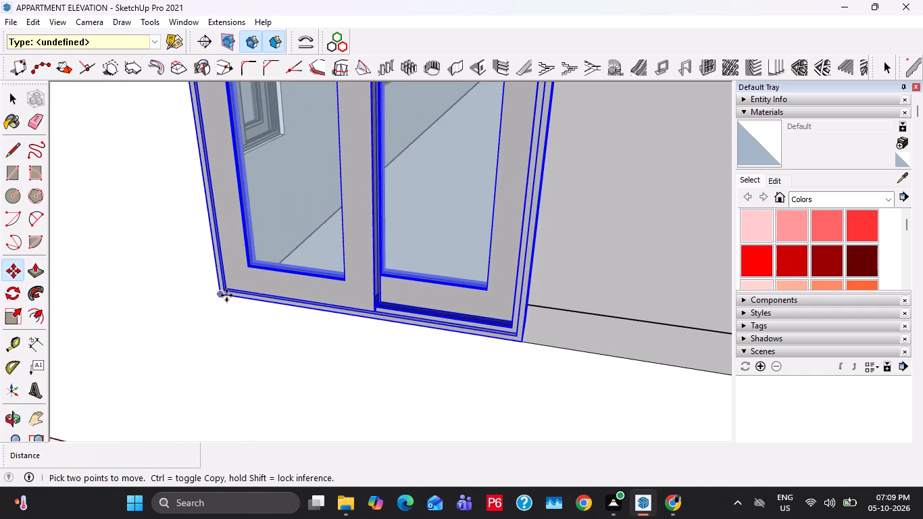
pyautogui.click(226, 295)
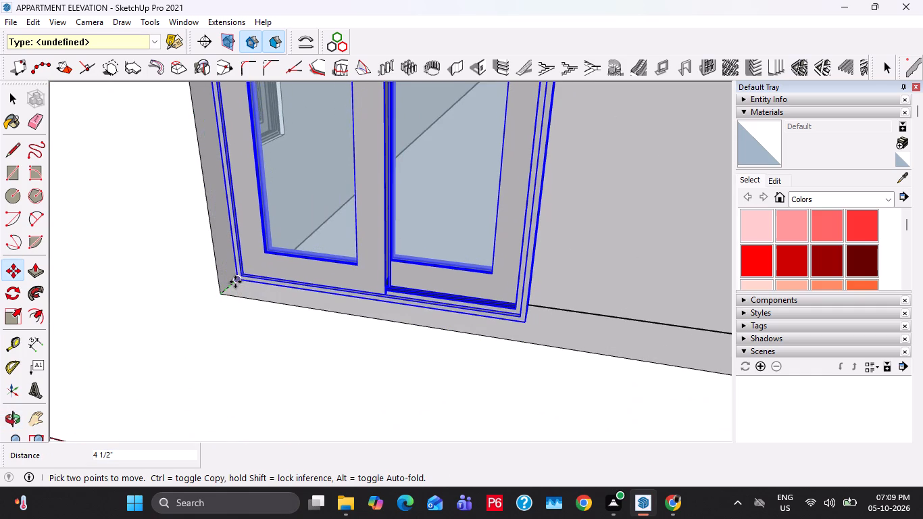
pyautogui.click(235, 282)
pyautogui.press('space')
# Scale the front window's width out to the opening's other jamb.
pyautogui.scroll(-10, 260, 300)
pyautogui.press('s')
pyautogui.click(370, 224)
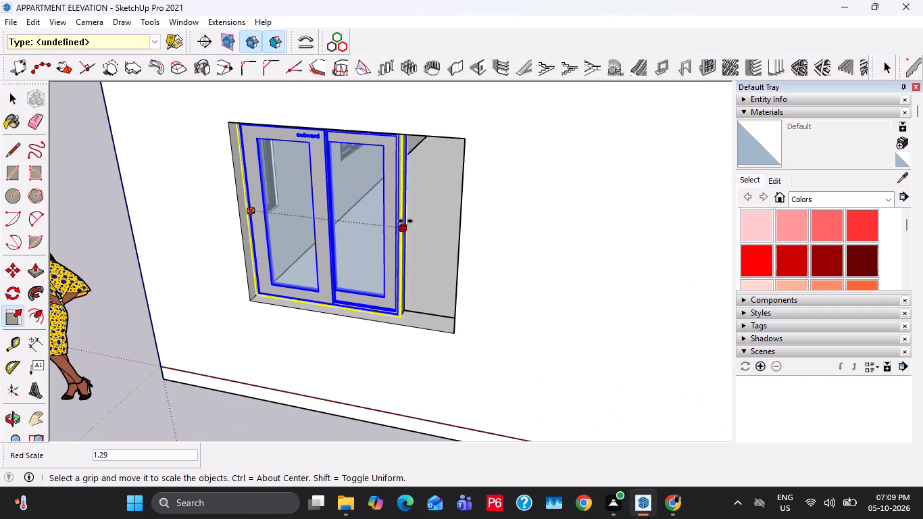
pyautogui.click(458, 212)
# Scale the front window's height to reach the top edge of its wall opening.
pyautogui.scroll(1, 183, 204)
pyautogui.keyDown('shift'); pyautogui.scroll(-1, 303, 207); pyautogui.keyUp('shift')
pyautogui.keyDown('shift'); pyautogui.moveTo(332, 205); pyautogui.dragTo(300, 151, button='middle'); pyautogui.keyUp('shift')
pyautogui.scroll(9, 328, 124)
pyautogui.click(361, 134)
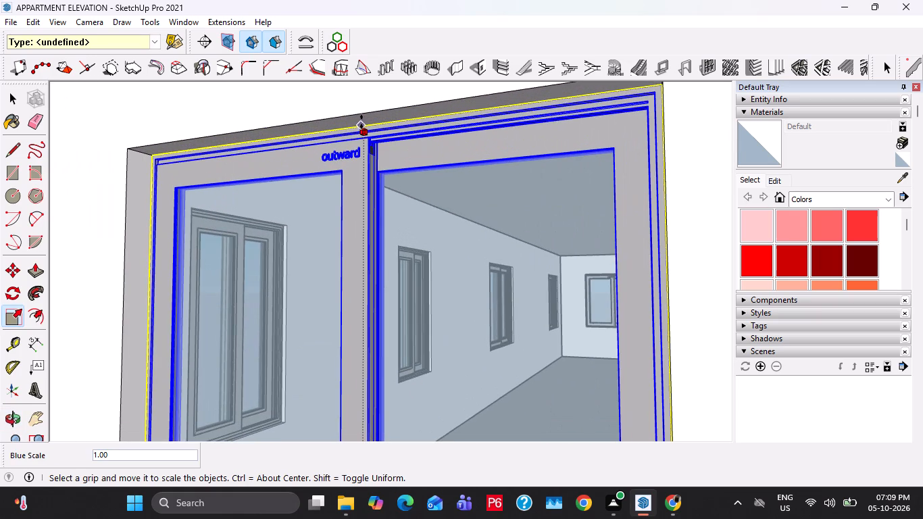
pyautogui.click(375, 111)
pyautogui.press('space')
pyautogui.press('Escape')
pyautogui.scroll(-12, 339, 144)
pyautogui.press('Escape')
pyautogui.press('Escape')
pyautogui.press('Escape')
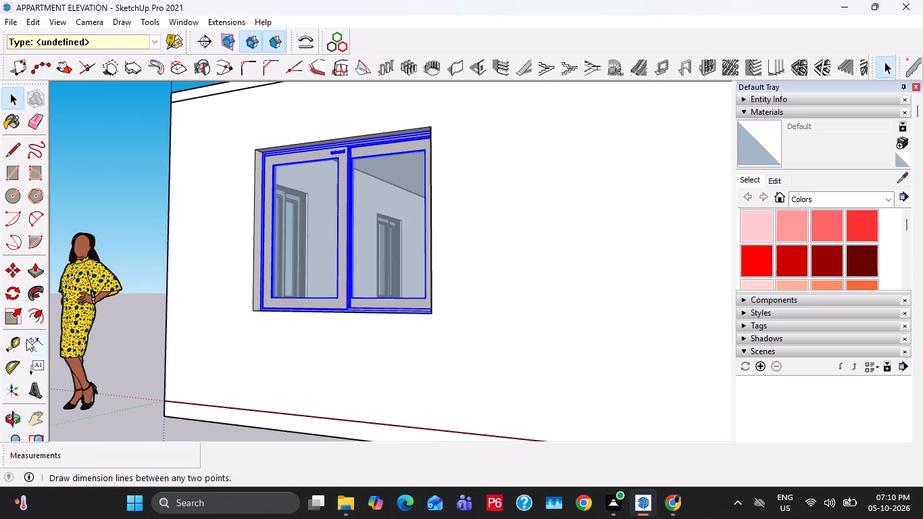
pyautogui.click(137, 195)
# Examine the building's side walls and the end with the entrance recess.
pyautogui.moveTo(237, 224); pyautogui.dragTo(393, 309, button='middle')
pyautogui.scroll(-12, 414, 298)
pyautogui.moveTo(435, 285); pyautogui.dragTo(532, 280, button='middle')
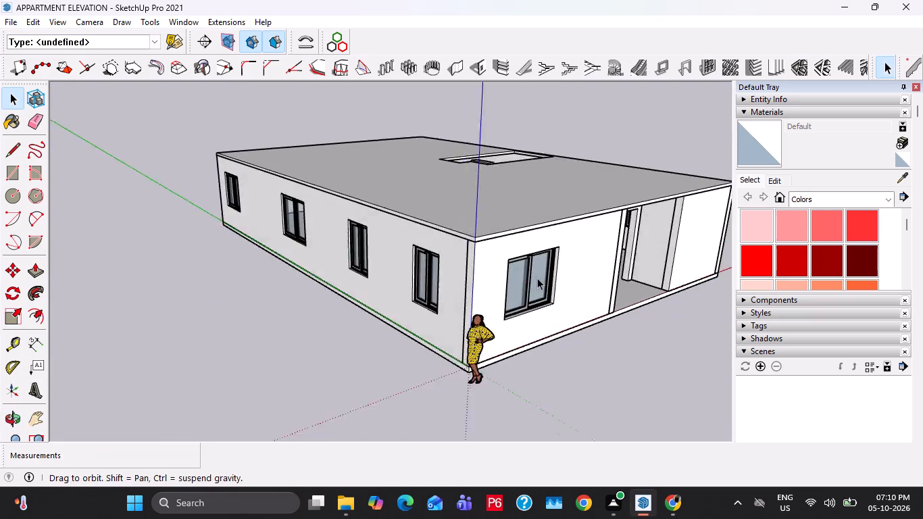
pyautogui.scroll(-6, 518, 273)
pyautogui.moveTo(331, 268); pyautogui.dragTo(595, 280, button='middle')
pyautogui.moveTo(320, 270); pyautogui.dragTo(527, 261, button='middle')
pyautogui.scroll(3, 247, 316)
pyautogui.moveTo(424, 285); pyautogui.dragTo(462, 287, button='middle')
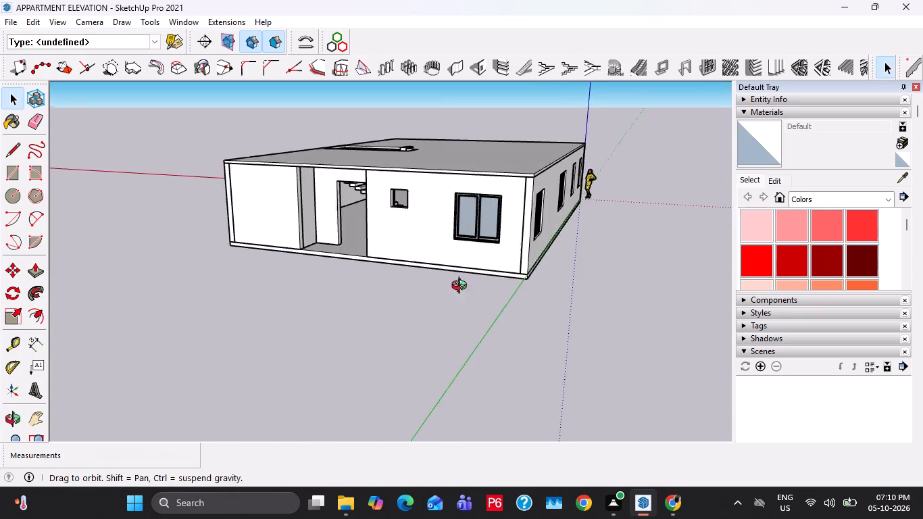
pyautogui.moveTo(462, 287); pyautogui.dragTo(500, 291, button='middle')
# Switch to 3D Warehouse in Chrome and search the models for DOOR DOUBLE.
pyautogui.click(664, 495)
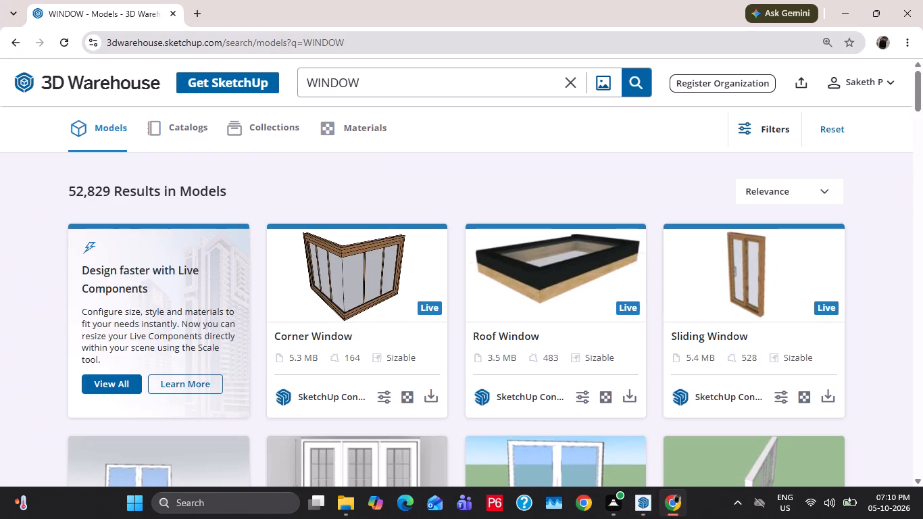
pyautogui.moveTo(369, 89); pyautogui.dragTo(303, 114)
pyautogui.write('DOOR')
pyautogui.press('Return')
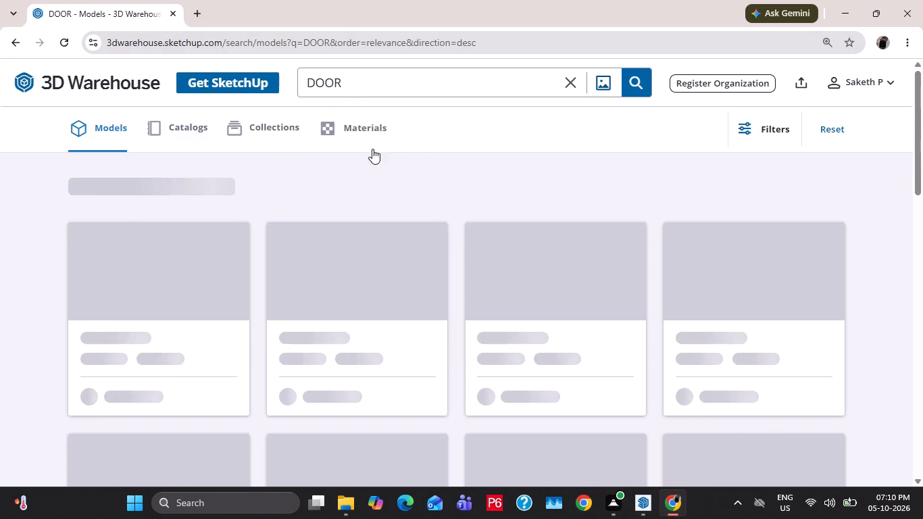
pyautogui.click(355, 82)
pyautogui.press('space')
pyautogui.write('DOUBLE')
pyautogui.press('Return')
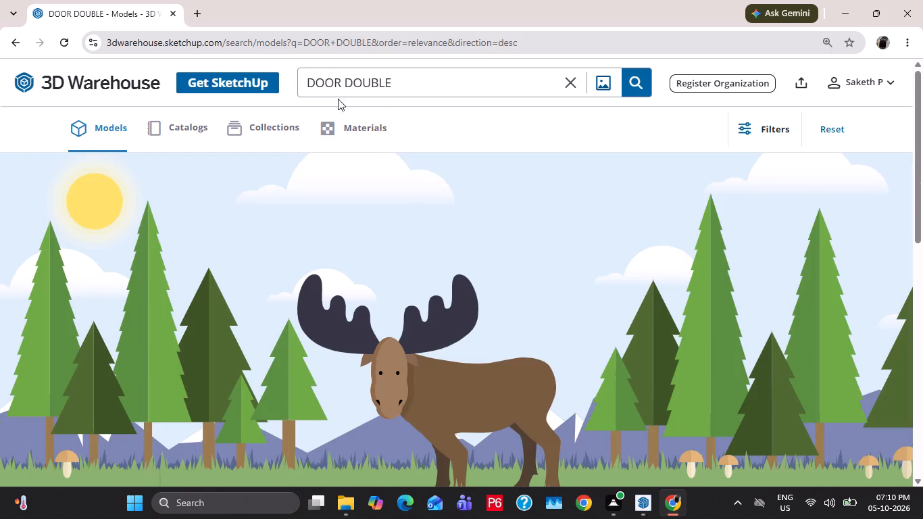
pyautogui.click(390, 79)
pyautogui.click(647, 89)
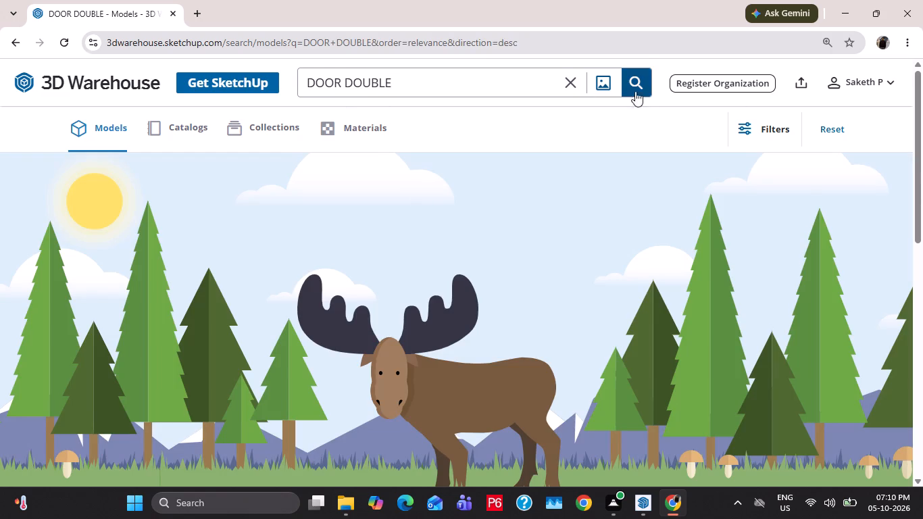
pyautogui.moveTo(406, 80); pyautogui.dragTo(262, 114)
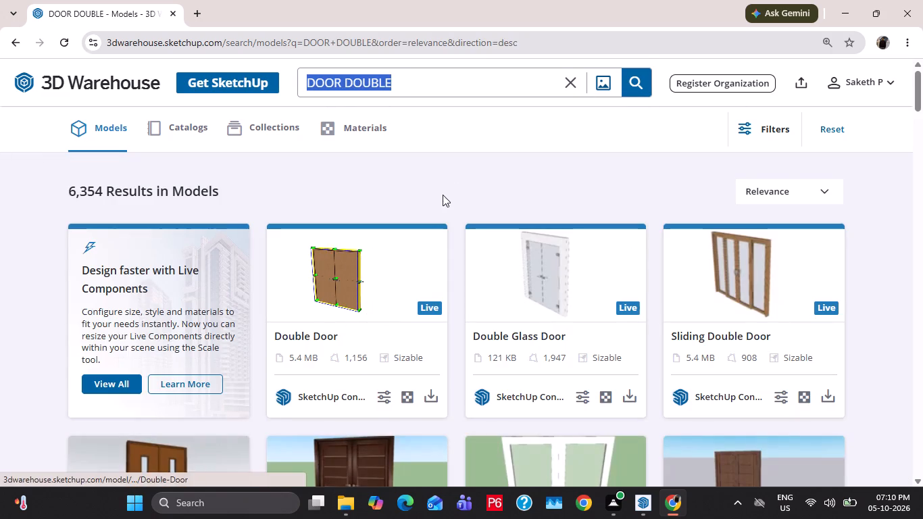
# Download the 1.8 MB Double Door model with curved glass panels as a SketchUp file.
pyautogui.click(453, 184)
pyautogui.scroll(-4, 443, 179)
pyautogui.scroll(-3, 396, 247)
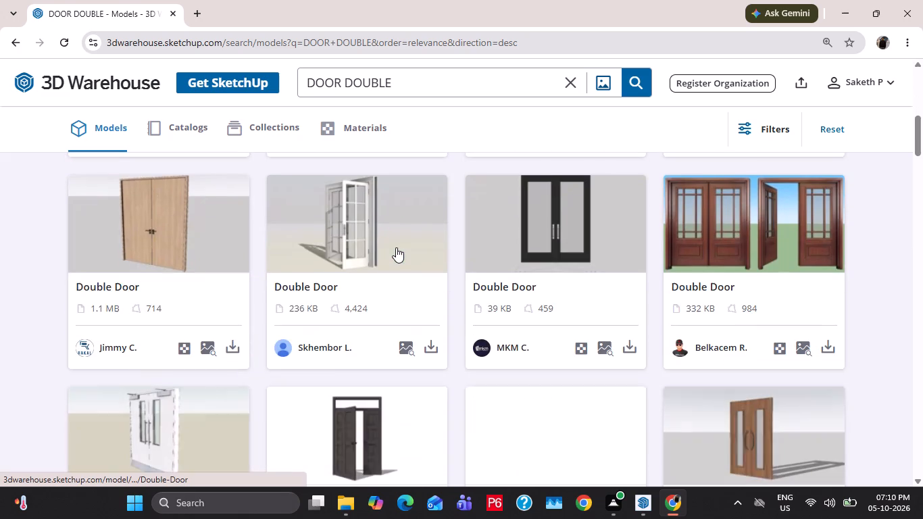
pyautogui.scroll(-6, 396, 247)
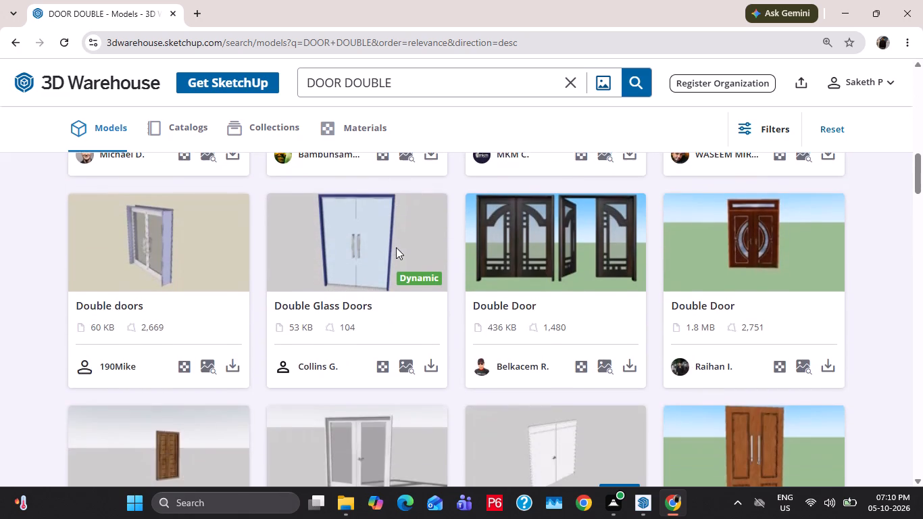
pyautogui.scroll(-1, 396, 247)
pyautogui.click(822, 298)
pyautogui.click(753, 332)
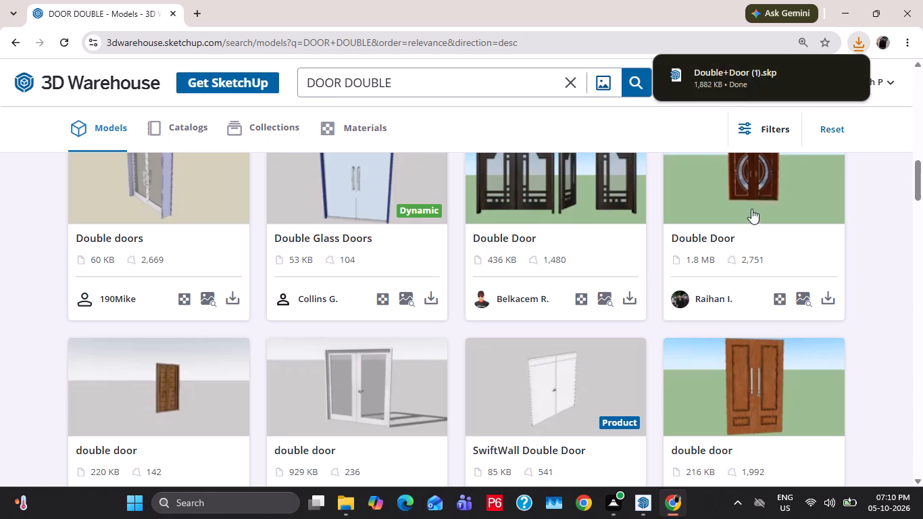
# Bring the downloaded double door into the SketchUp model and move it about 12' 7" to the doorway's lower corner in the entrance recess.
pyautogui.moveTo(721, 71); pyautogui.dragTo(641, 500)
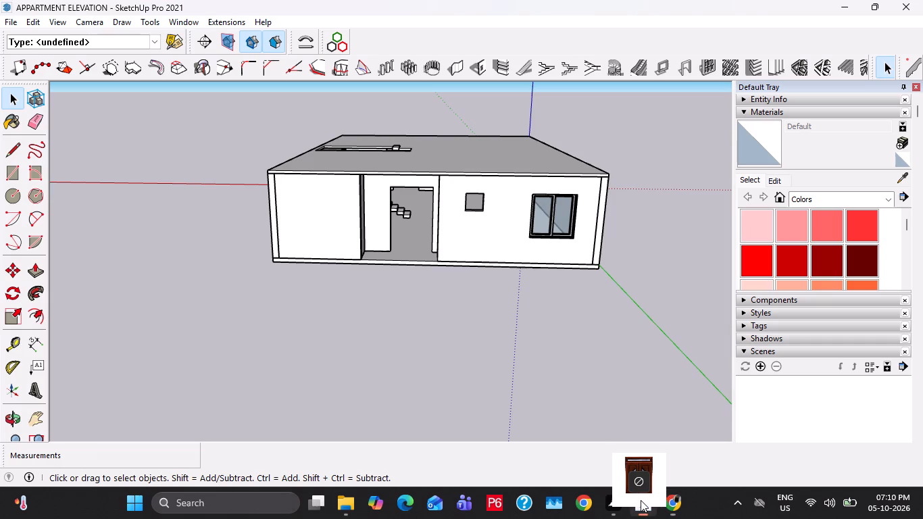
pyautogui.moveTo(641, 500); pyautogui.dragTo(419, 284)
pyautogui.scroll(12, 417, 277)
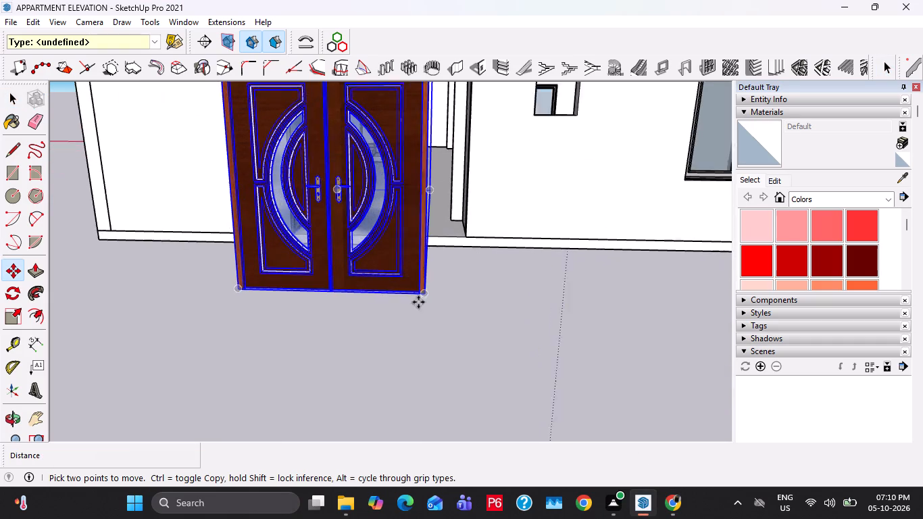
pyautogui.click(420, 297)
pyautogui.scroll(-4, 432, 199)
pyautogui.scroll(9, 447, 165)
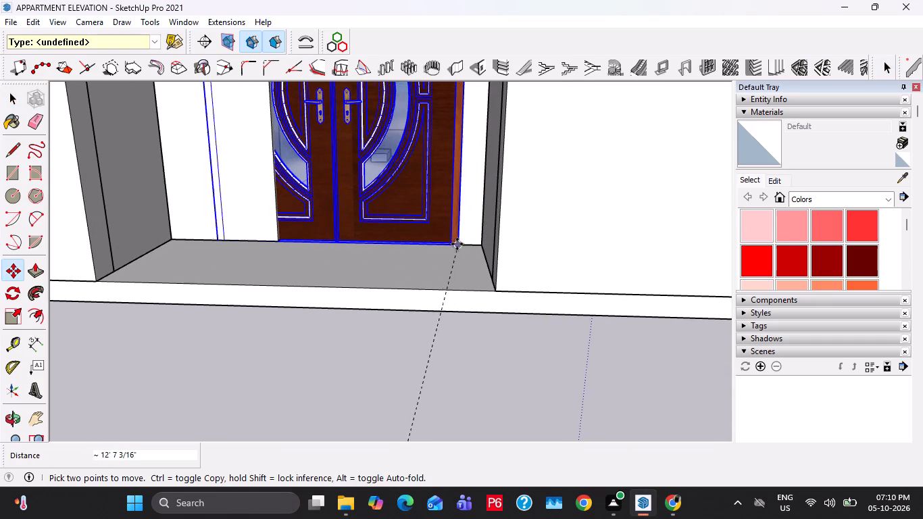
pyautogui.click(458, 243)
pyautogui.press('space')
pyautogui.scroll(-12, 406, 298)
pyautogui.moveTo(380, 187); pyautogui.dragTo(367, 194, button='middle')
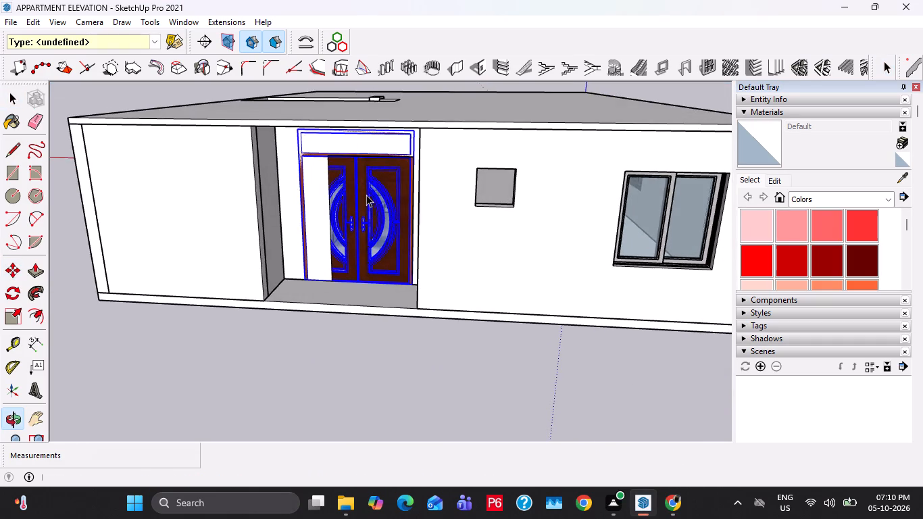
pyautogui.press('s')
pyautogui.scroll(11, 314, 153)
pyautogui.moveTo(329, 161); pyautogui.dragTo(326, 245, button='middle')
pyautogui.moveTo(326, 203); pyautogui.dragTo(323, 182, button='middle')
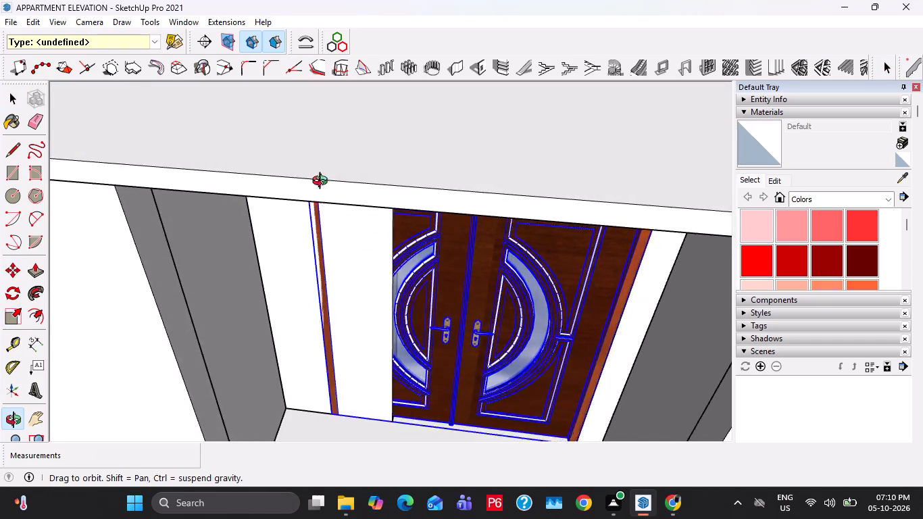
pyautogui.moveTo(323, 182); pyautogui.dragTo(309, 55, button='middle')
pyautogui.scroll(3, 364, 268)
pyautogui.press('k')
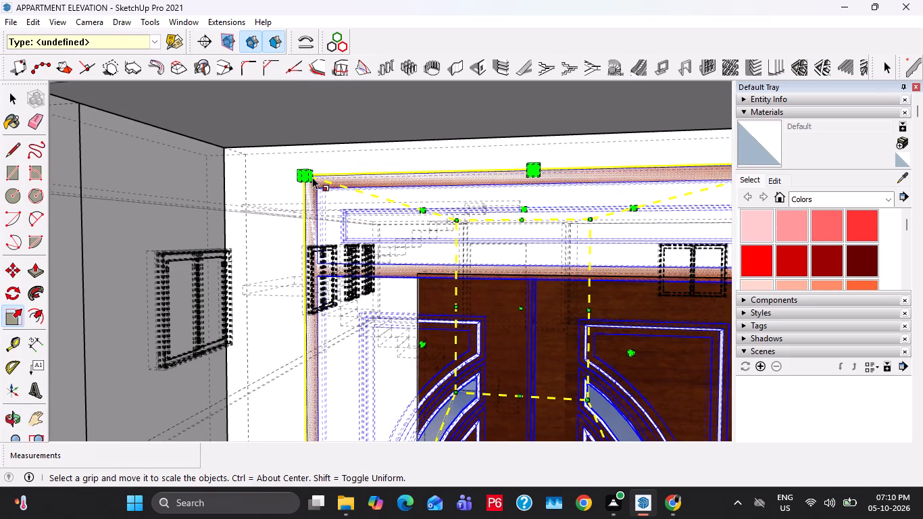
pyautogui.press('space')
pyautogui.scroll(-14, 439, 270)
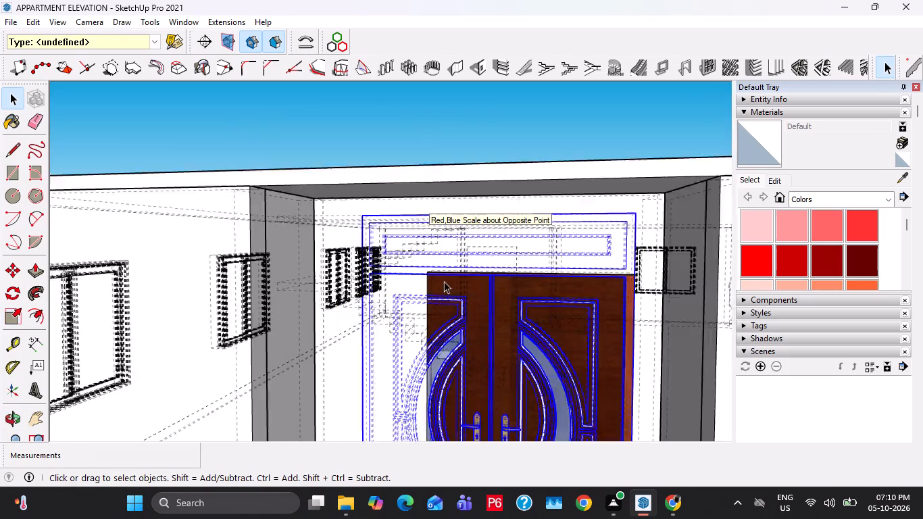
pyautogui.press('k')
# Move the double door out onto open ground beside the building and explode its component.
pyautogui.scroll(-7, 489, 338)
pyautogui.press('m')
pyautogui.click(489, 344)
pyautogui.scroll(-2, 426, 370)
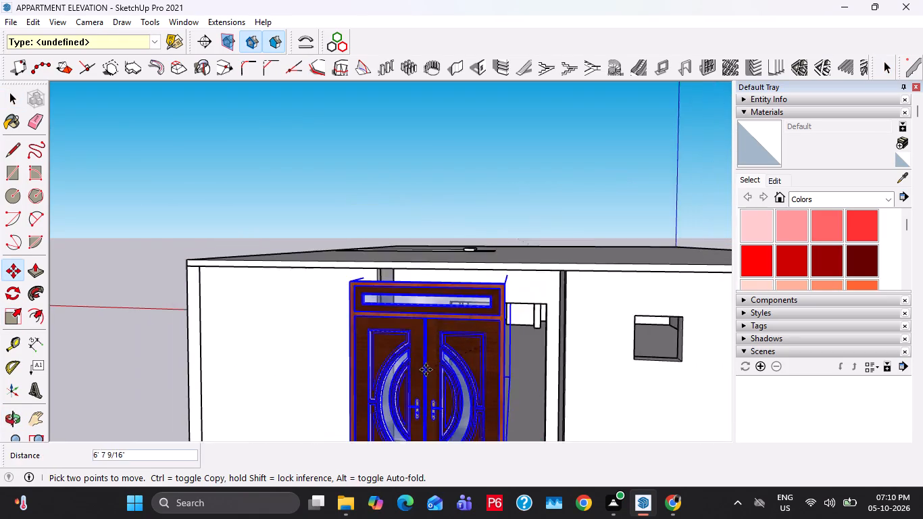
pyautogui.scroll(-2, 426, 370)
pyautogui.moveTo(228, 326); pyautogui.dragTo(378, 309, button='middle')
pyautogui.click(274, 346)
pyautogui.press('space')
pyautogui.click(282, 332)
pyautogui.rightClick(282, 332)
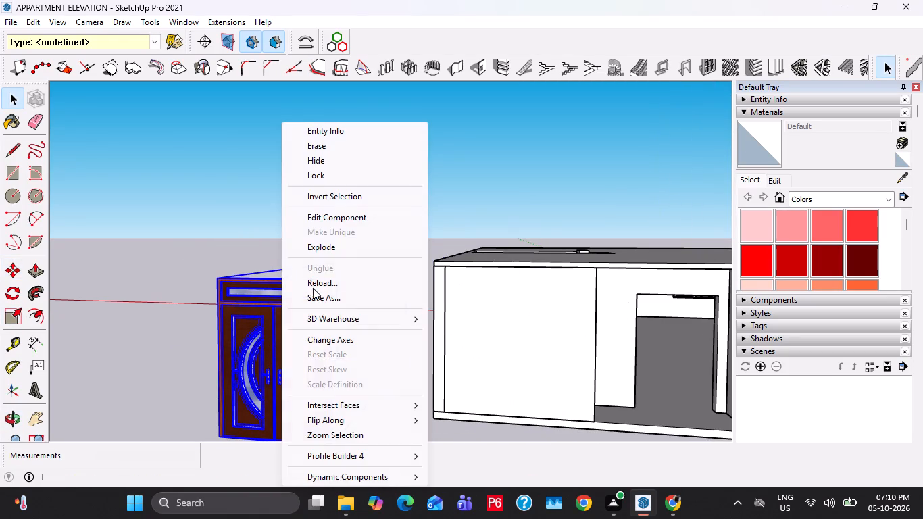
pyautogui.click(331, 243)
# Move the exploded door by its lower corner about 26' 5" back to the doorway's lower corner in the entrance recess.
pyautogui.click(284, 355)
pyautogui.scroll(-6, 284, 352)
pyautogui.press('m')
pyautogui.scroll(3, 303, 412)
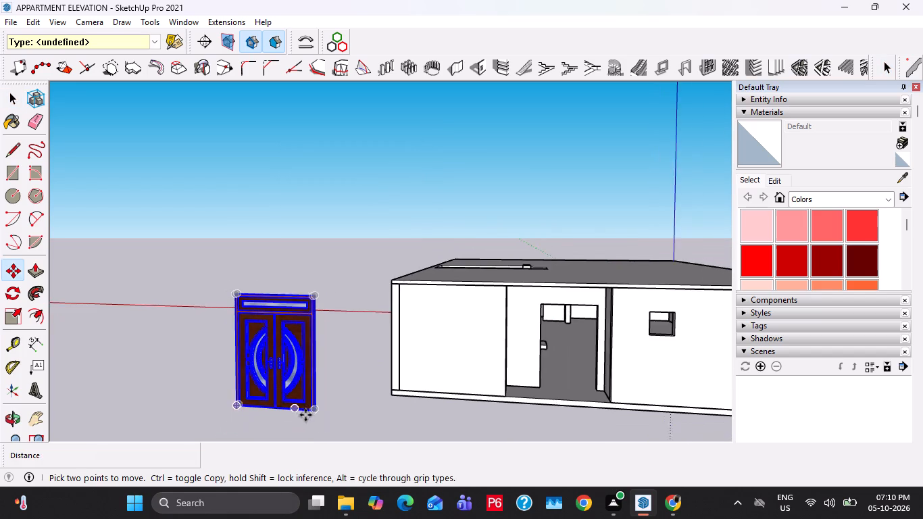
pyautogui.click(316, 415)
pyautogui.scroll(12, 582, 382)
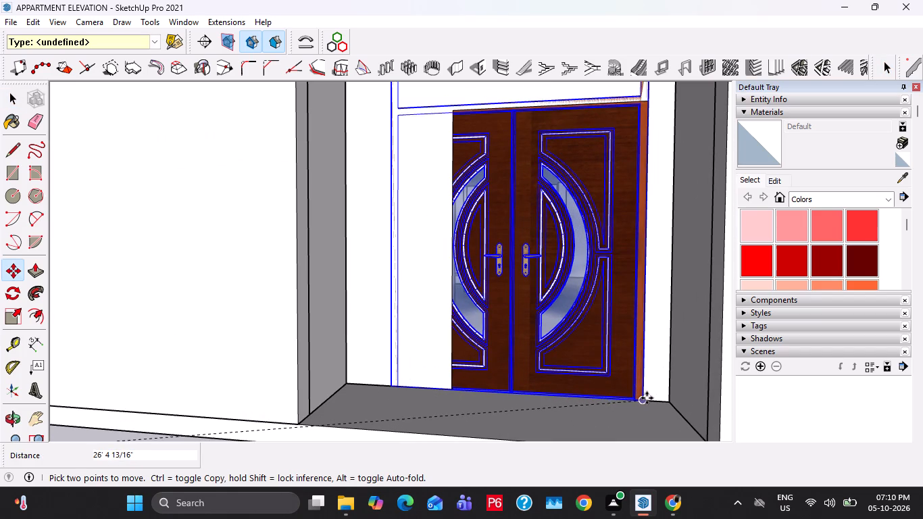
pyautogui.click(647, 398)
pyautogui.press('space')
# Scale the double door down uniformly from its upper corner to about 0.77 to suit the doorway's width.
pyautogui.scroll(-8, 477, 299)
pyautogui.moveTo(482, 289); pyautogui.dragTo(449, 280, button='middle')
pyautogui.press('s')
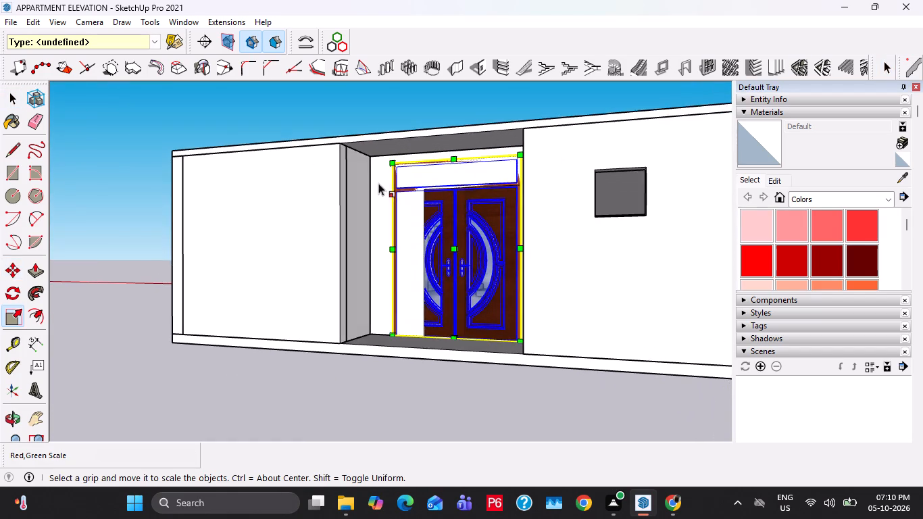
pyautogui.scroll(6, 389, 173)
pyautogui.press('k')
pyautogui.scroll(4, 414, 172)
pyautogui.moveTo(411, 171); pyautogui.dragTo(382, 192, button='middle')
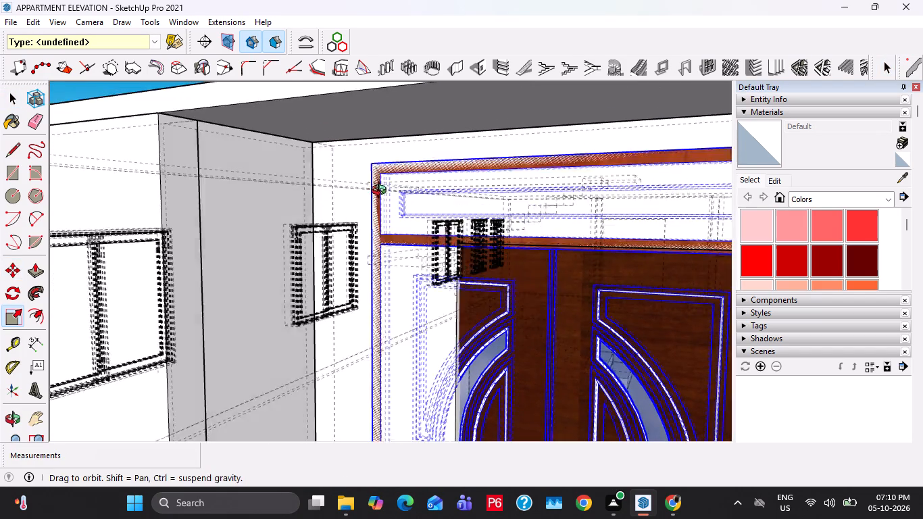
pyautogui.moveTo(382, 192); pyautogui.dragTo(370, 189, button='middle')
pyautogui.click(377, 164)
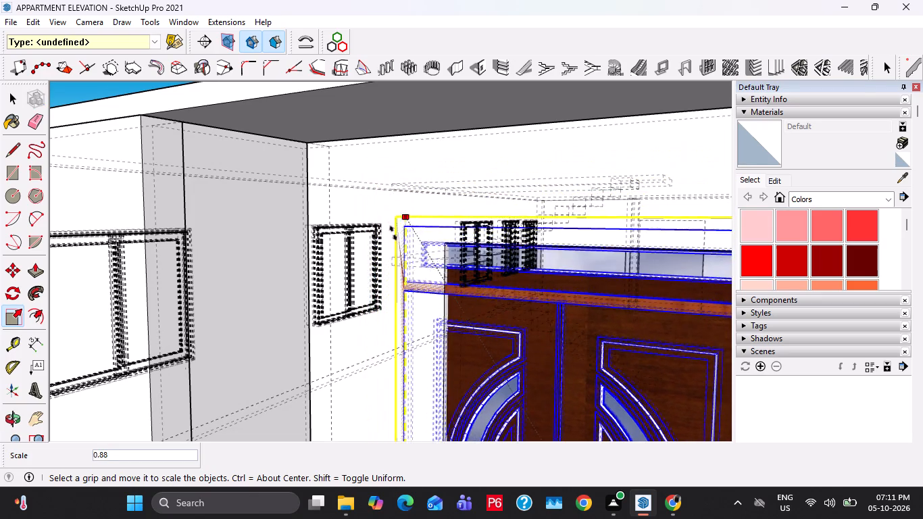
pyautogui.press('k')
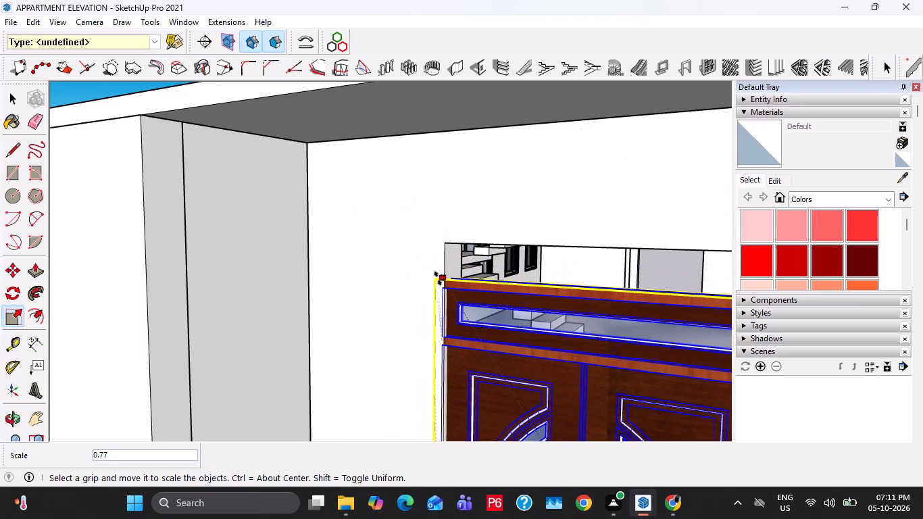
pyautogui.click(440, 285)
pyautogui.press('space')
# Scale the double door's height by about 1.11 up to the doorway's top edge.
pyautogui.scroll(-6, 424, 241)
pyautogui.moveTo(491, 335); pyautogui.dragTo(603, 382, button='middle')
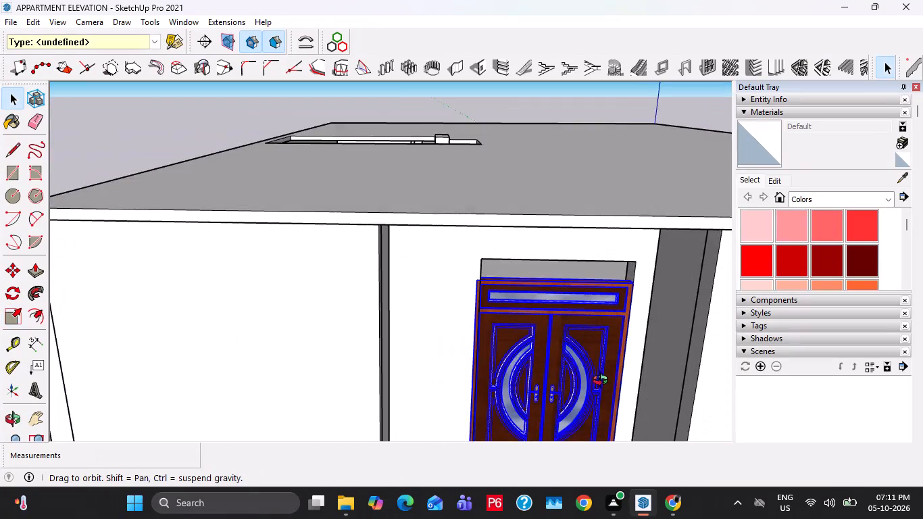
pyautogui.moveTo(603, 382); pyautogui.dragTo(574, 341, button='middle')
pyautogui.scroll(4, 564, 303)
pyautogui.press('s')
pyautogui.scroll(7, 553, 251)
pyautogui.moveTo(519, 199); pyautogui.dragTo(468, 228, button='middle')
pyautogui.click(474, 168)
pyautogui.scroll(-4, 474, 168)
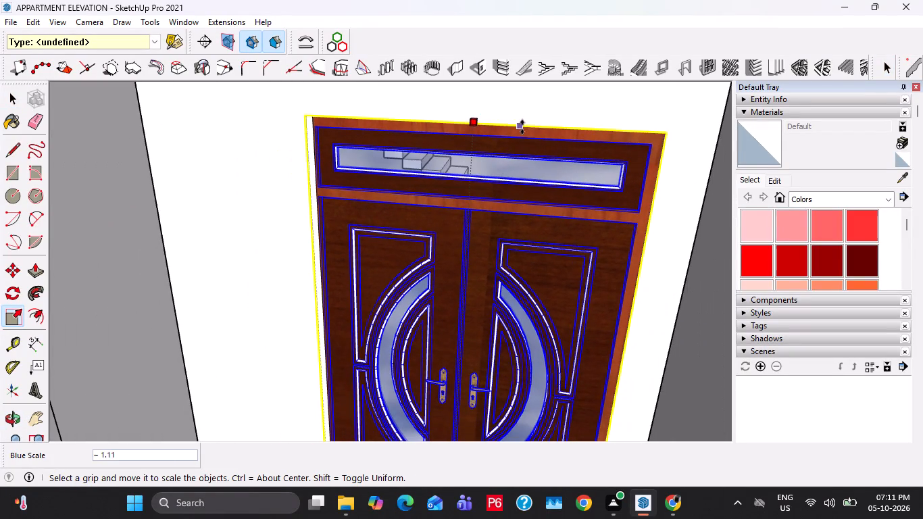
pyautogui.click(548, 124)
pyautogui.press('space')
pyautogui.press('Escape')
# Scale the double door's width to about 0.98 so its frame meets the doorway's far jamb.
pyautogui.scroll(-5, 544, 128)
pyautogui.moveTo(528, 330); pyautogui.dragTo(536, 239, button='middle')
pyautogui.scroll(8, 489, 328)
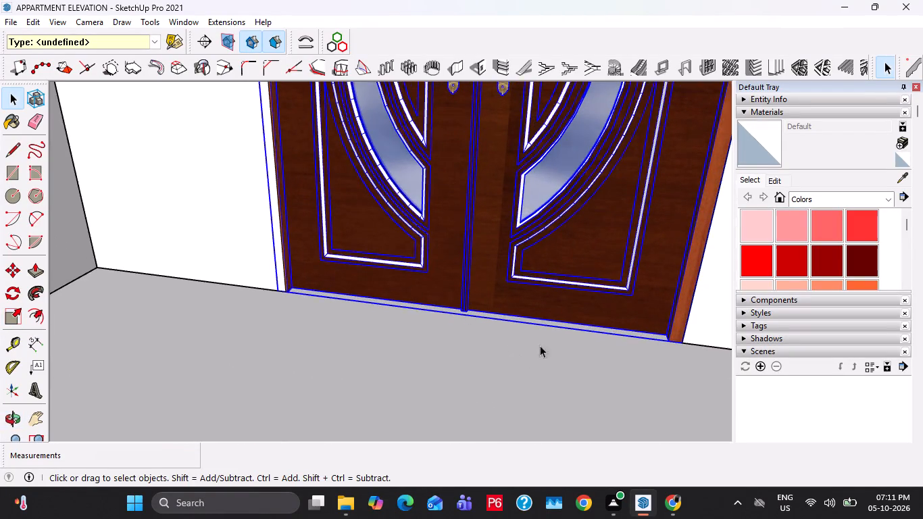
pyautogui.scroll(4, 318, 293)
pyautogui.scroll(-7, 310, 292)
pyautogui.press('s')
pyautogui.scroll(-4, 311, 292)
pyautogui.keyDown('shift'); pyautogui.moveTo(310, 189); pyautogui.dragTo(310, 262, button='middle'); pyautogui.keyUp('shift')
pyautogui.scroll(2, 291, 217)
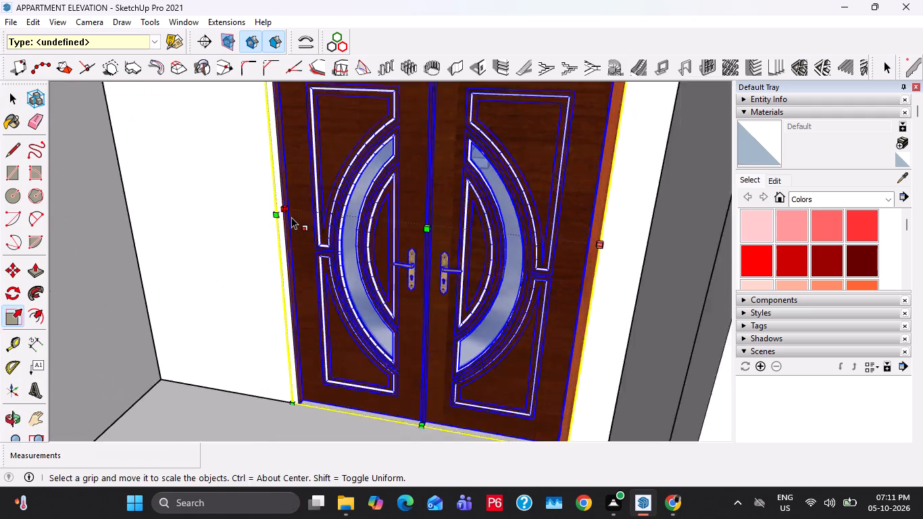
pyautogui.scroll(6, 291, 217)
pyautogui.press('k')
pyautogui.click(273, 204)
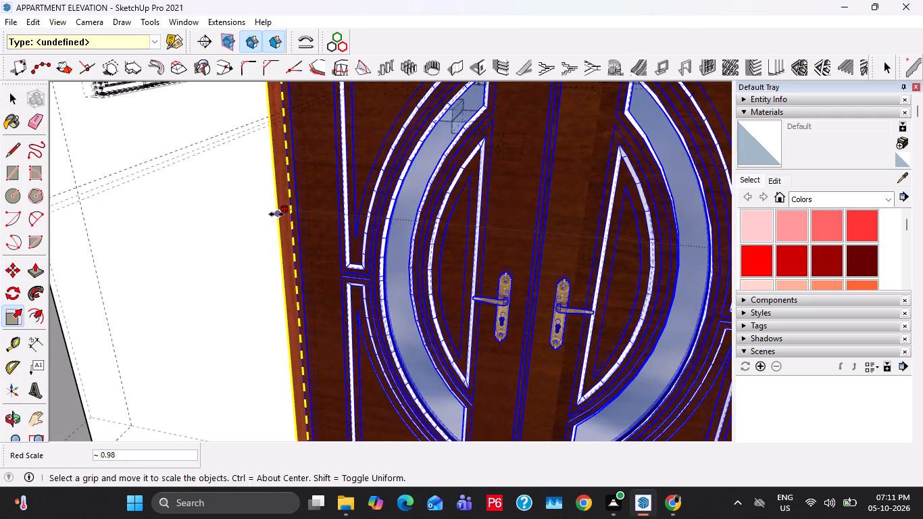
pyautogui.click(276, 214)
pyautogui.press('space')
# Move the scaled double door back into the depth of the doorway in the entrance recess.
pyautogui.scroll(-6, 291, 200)
pyautogui.press('k')
pyautogui.moveTo(360, 308); pyautogui.dragTo(439, 330, button='middle')
pyautogui.scroll(6, 495, 360)
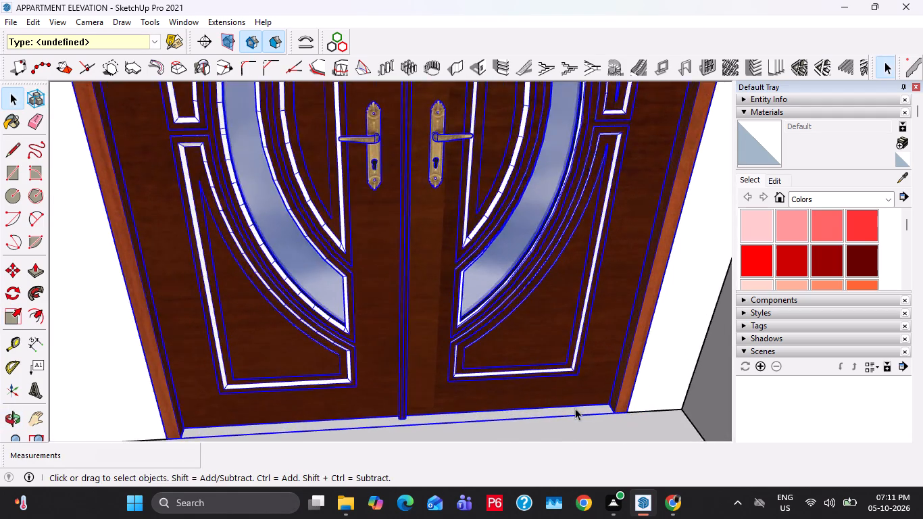
pyautogui.scroll(6, 575, 408)
pyautogui.press('m')
pyautogui.click(671, 417)
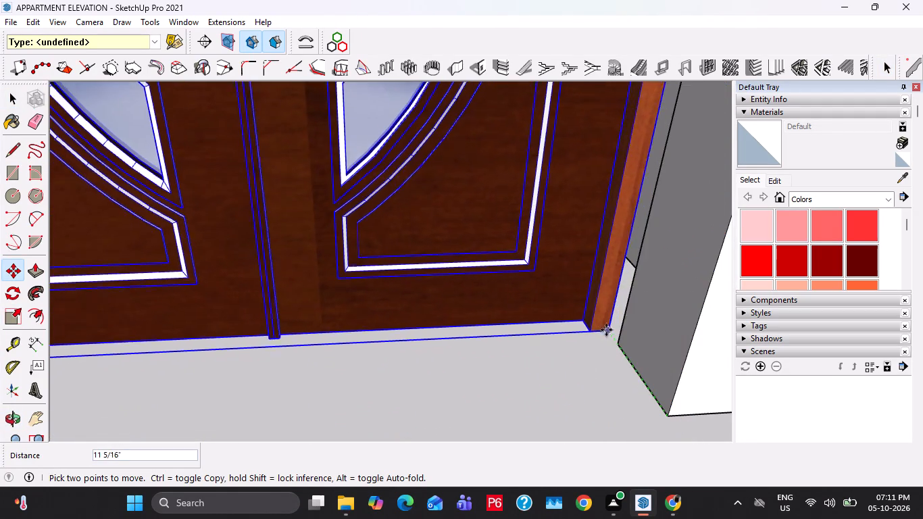
pyautogui.click(641, 381)
pyautogui.press('space')
pyautogui.scroll(-16, 574, 368)
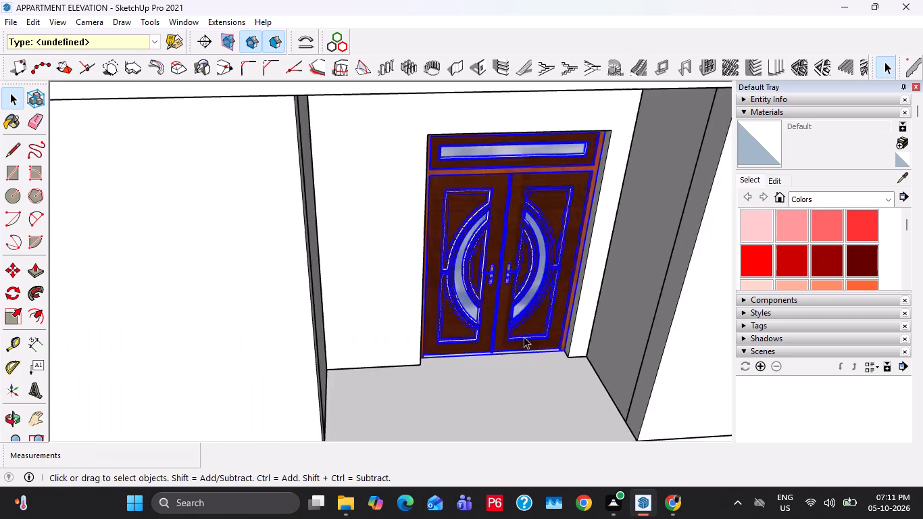
pyautogui.scroll(-15, 524, 337)
pyautogui.click(424, 418)
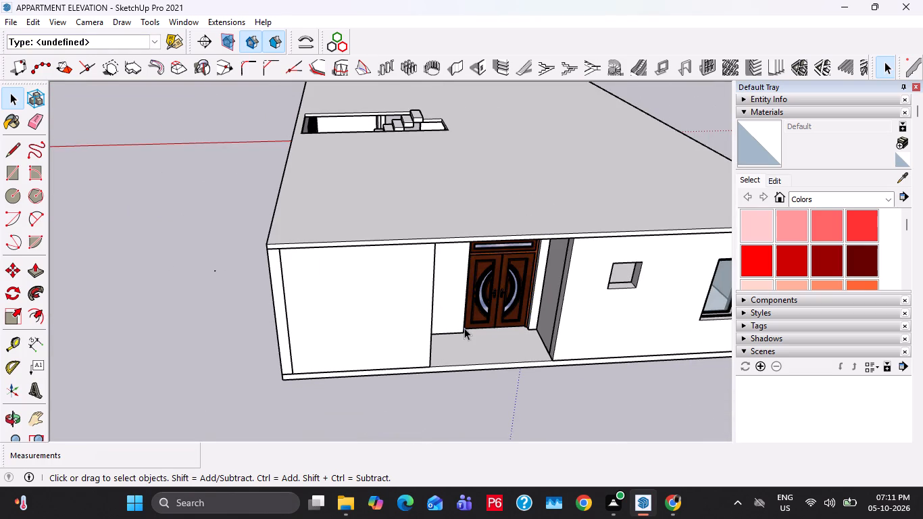
# Save the model with the fitted entrance door.
pyautogui.hotkey('ctrl', 's')
pyautogui.scroll(-3, 465, 319)
pyautogui.moveTo(445, 312); pyautogui.dragTo(438, 247, button='middle')
pyautogui.hotkey('ctrl', 's')
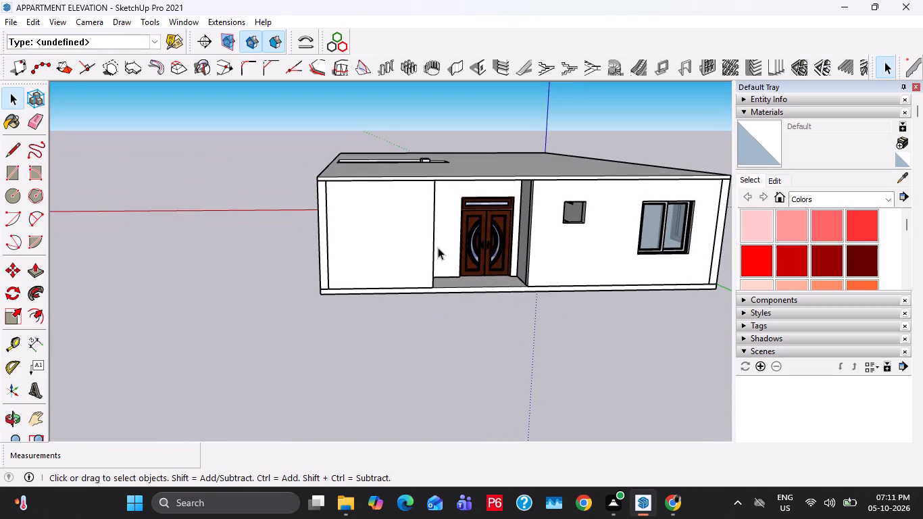
# Examine the stair opening in the roof slab and the building's entrance elevation.
pyautogui.scroll(7, 438, 247)
pyautogui.keyDown('shift'); pyautogui.moveTo(432, 245); pyautogui.dragTo(324, 310, button='middle'); pyautogui.keyUp('shift')
pyautogui.scroll(-3, 340, 304)
pyautogui.moveTo(352, 325); pyautogui.dragTo(394, 328, button='middle')
pyautogui.scroll(-4, 395, 328)
pyautogui.moveTo(345, 236); pyautogui.dragTo(357, 280, button='middle')
pyautogui.scroll(-3, 357, 280)
pyautogui.scroll(7, 357, 220)
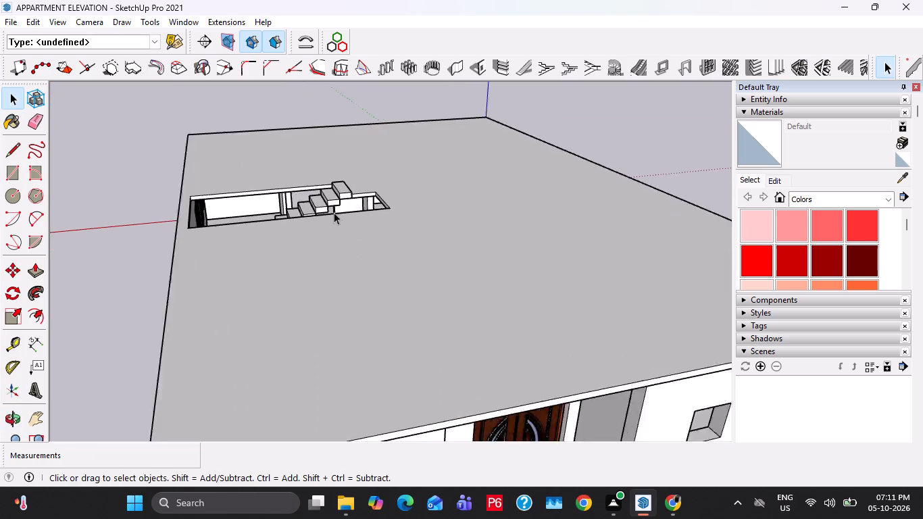
pyautogui.scroll(2, 334, 212)
pyautogui.moveTo(334, 212); pyautogui.dragTo(345, 254, button='middle')
pyautogui.scroll(-13, 201, 218)
pyautogui.moveTo(398, 307); pyautogui.dragTo(324, 236, button='middle')
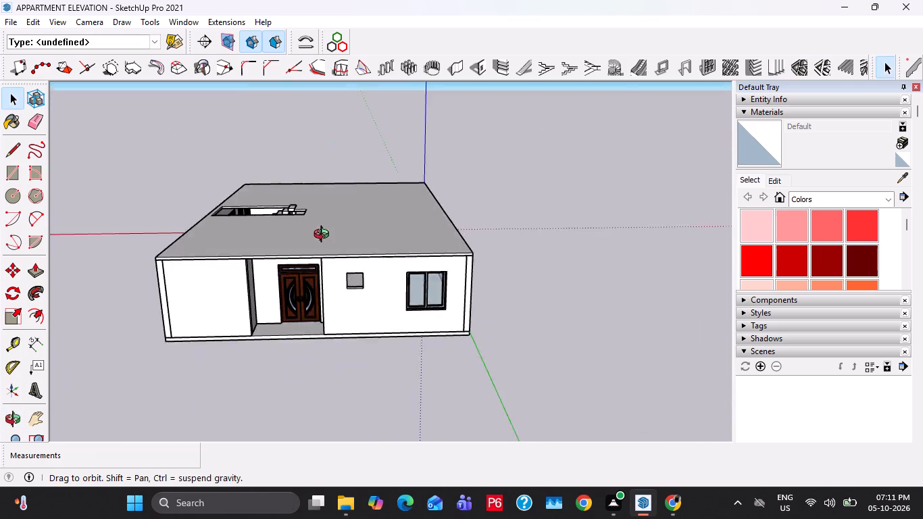
pyautogui.moveTo(324, 236); pyautogui.dragTo(424, 251, button='middle')
# Copy the double door by its lower corner to the doorway in the entrance recess on the building's opposite side.
pyautogui.scroll(10, 380, 299)
pyautogui.click(368, 348)
pyautogui.press('m')
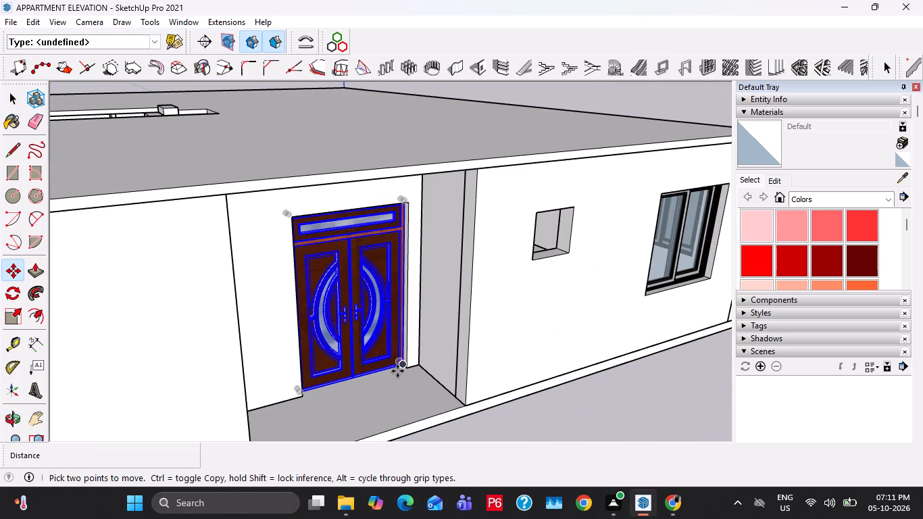
pyautogui.scroll(8, 406, 367)
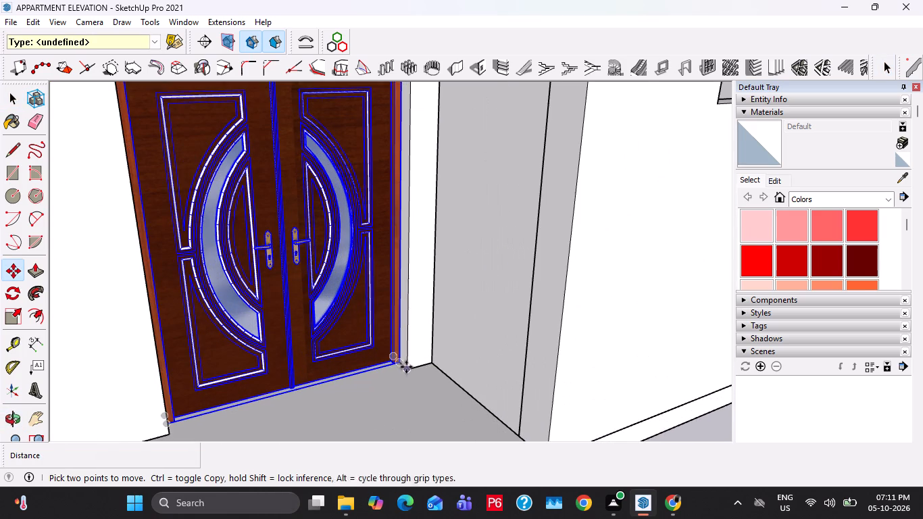
pyautogui.keyDown('ctrl'); pyautogui.click(405, 366); pyautogui.keyUp('ctrl')
pyautogui.scroll(-20, 334, 284)
pyautogui.moveTo(138, 218); pyautogui.dragTo(709, 314, button='middle')
pyautogui.keyDown('shift'); pyautogui.moveTo(424, 393); pyautogui.dragTo(447, 147, button='middle'); pyautogui.keyUp('shift')
pyautogui.keyDown('shift'); pyautogui.moveTo(494, 410); pyautogui.dragTo(432, 130, button='middle'); pyautogui.keyUp('shift')
pyautogui.scroll(1, 569, 225)
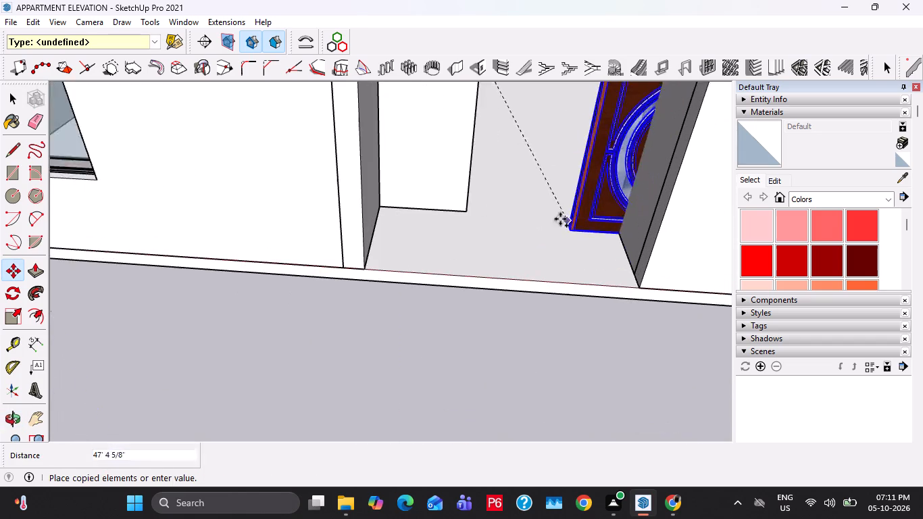
pyautogui.scroll(2, 560, 219)
pyautogui.click(456, 203)
# Move the copied double door by its lower frame corner onto the lower corner of the doorway opening.
pyautogui.scroll(8, 451, 216)
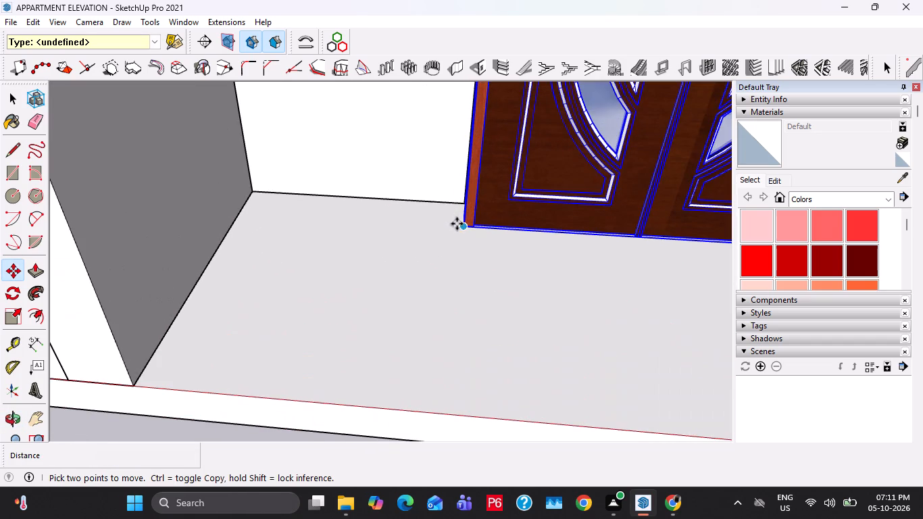
pyautogui.click(464, 220)
pyautogui.click(468, 199)
pyautogui.press('space')
pyautogui.scroll(-2, 387, 272)
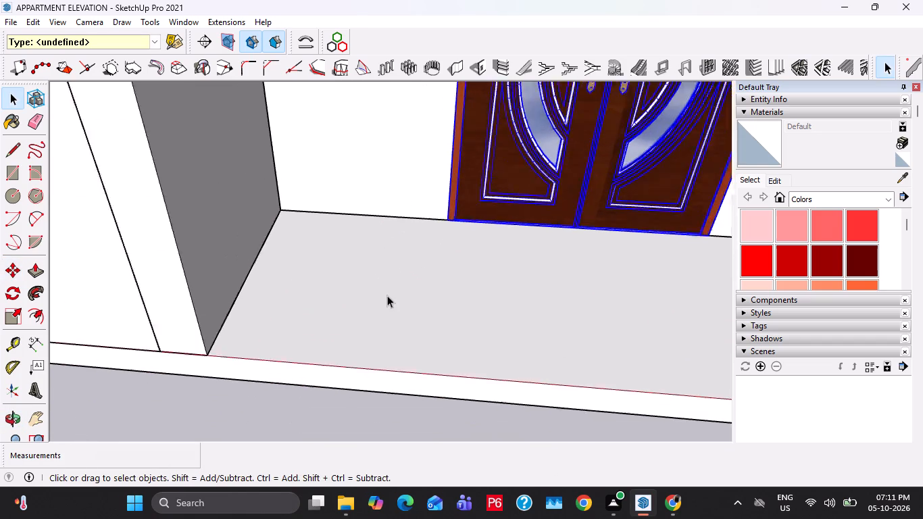
pyautogui.scroll(-7, 387, 295)
pyautogui.moveTo(498, 257); pyautogui.dragTo(472, 233, button='middle')
pyautogui.scroll(-8, 473, 233)
pyautogui.click(479, 399)
pyautogui.moveTo(461, 278); pyautogui.dragTo(461, 268, button='middle')
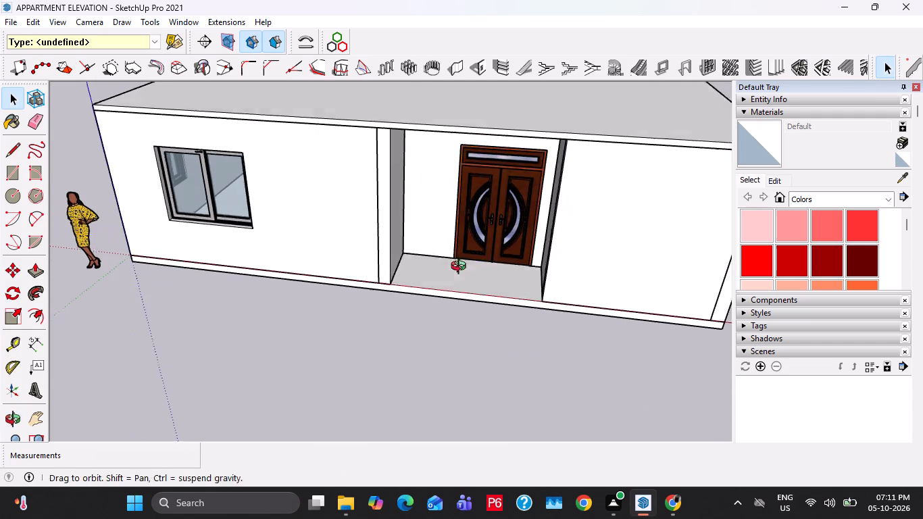
pyautogui.moveTo(461, 268); pyautogui.dragTo(457, 266, button='middle')
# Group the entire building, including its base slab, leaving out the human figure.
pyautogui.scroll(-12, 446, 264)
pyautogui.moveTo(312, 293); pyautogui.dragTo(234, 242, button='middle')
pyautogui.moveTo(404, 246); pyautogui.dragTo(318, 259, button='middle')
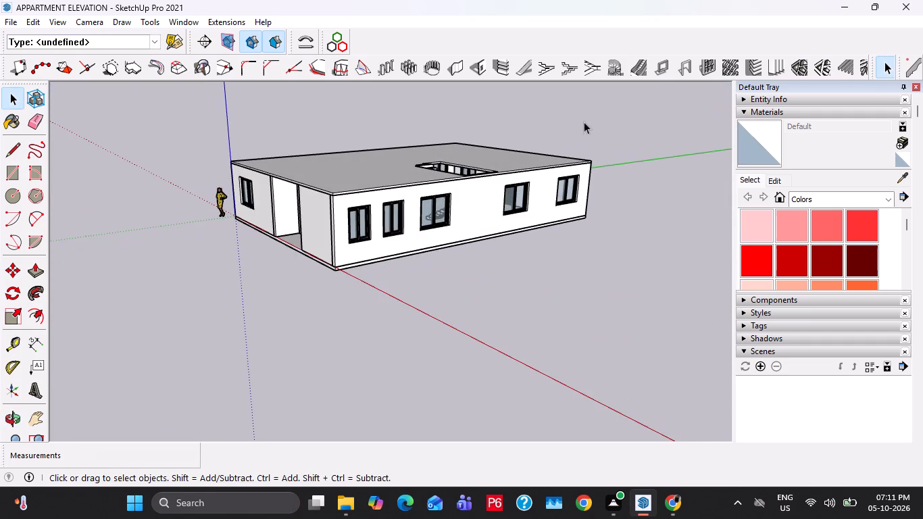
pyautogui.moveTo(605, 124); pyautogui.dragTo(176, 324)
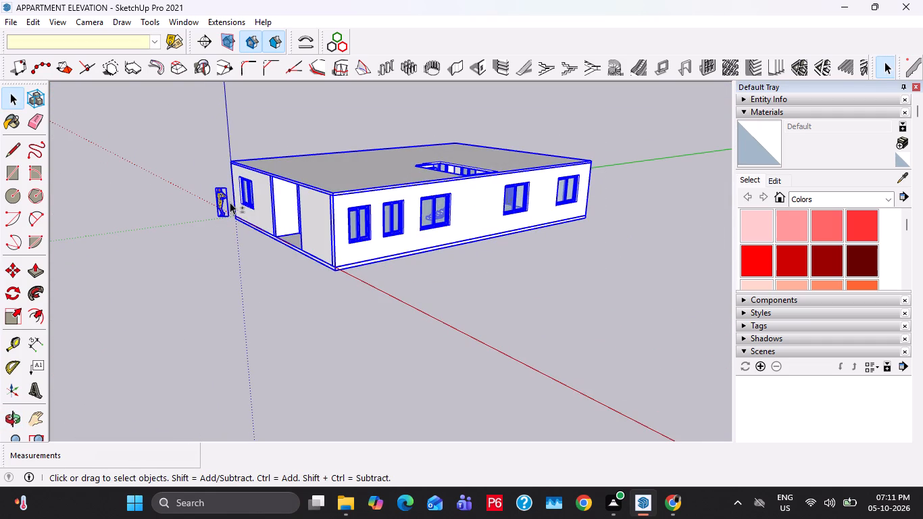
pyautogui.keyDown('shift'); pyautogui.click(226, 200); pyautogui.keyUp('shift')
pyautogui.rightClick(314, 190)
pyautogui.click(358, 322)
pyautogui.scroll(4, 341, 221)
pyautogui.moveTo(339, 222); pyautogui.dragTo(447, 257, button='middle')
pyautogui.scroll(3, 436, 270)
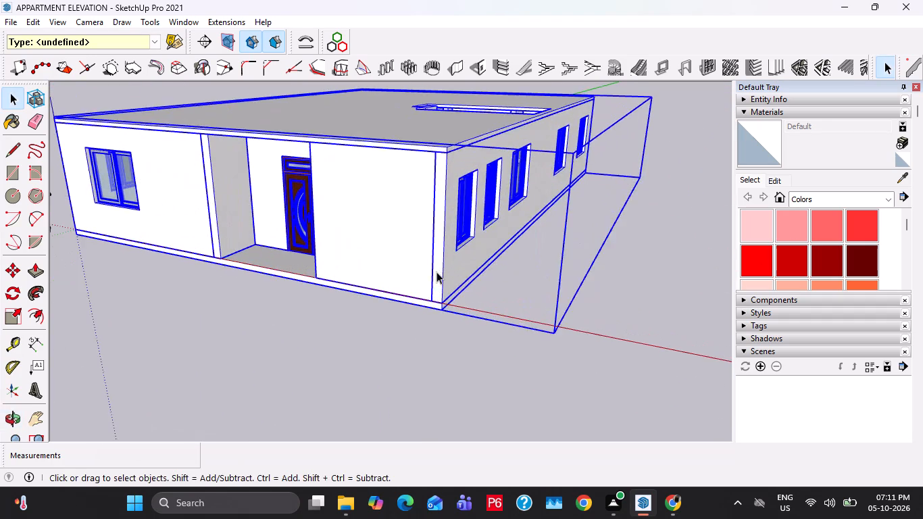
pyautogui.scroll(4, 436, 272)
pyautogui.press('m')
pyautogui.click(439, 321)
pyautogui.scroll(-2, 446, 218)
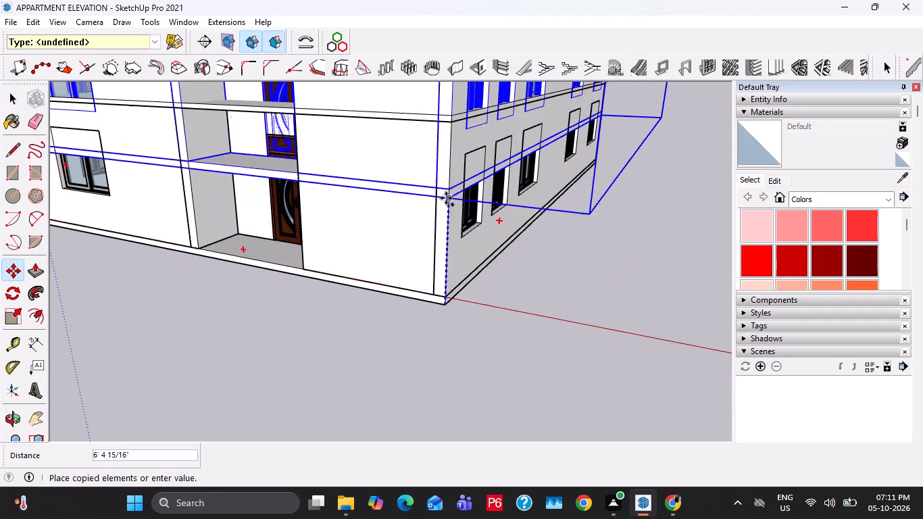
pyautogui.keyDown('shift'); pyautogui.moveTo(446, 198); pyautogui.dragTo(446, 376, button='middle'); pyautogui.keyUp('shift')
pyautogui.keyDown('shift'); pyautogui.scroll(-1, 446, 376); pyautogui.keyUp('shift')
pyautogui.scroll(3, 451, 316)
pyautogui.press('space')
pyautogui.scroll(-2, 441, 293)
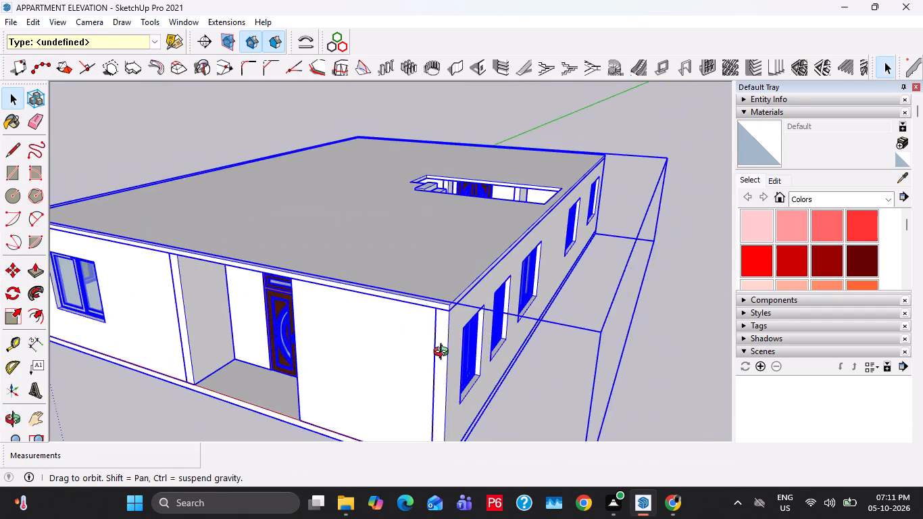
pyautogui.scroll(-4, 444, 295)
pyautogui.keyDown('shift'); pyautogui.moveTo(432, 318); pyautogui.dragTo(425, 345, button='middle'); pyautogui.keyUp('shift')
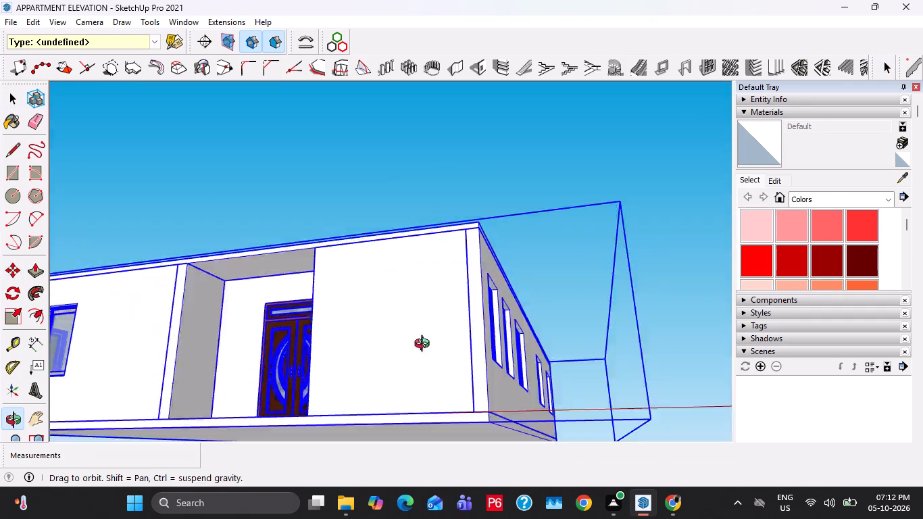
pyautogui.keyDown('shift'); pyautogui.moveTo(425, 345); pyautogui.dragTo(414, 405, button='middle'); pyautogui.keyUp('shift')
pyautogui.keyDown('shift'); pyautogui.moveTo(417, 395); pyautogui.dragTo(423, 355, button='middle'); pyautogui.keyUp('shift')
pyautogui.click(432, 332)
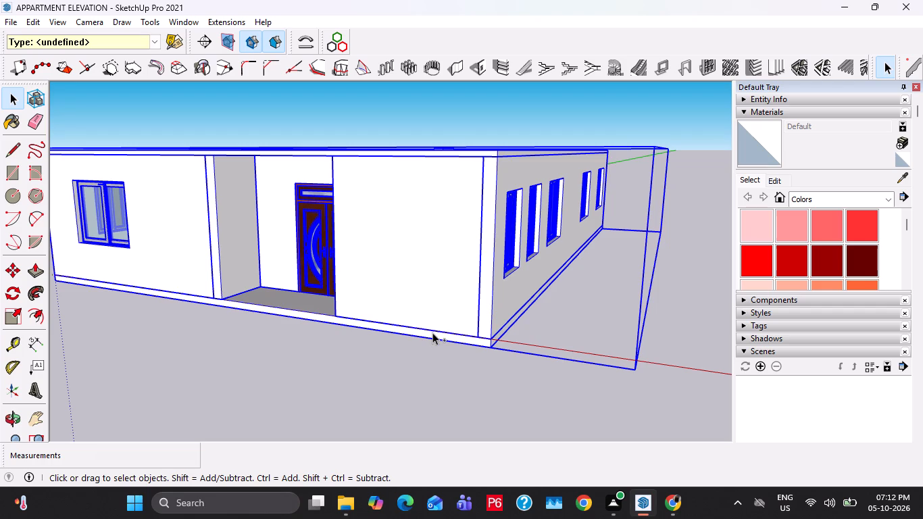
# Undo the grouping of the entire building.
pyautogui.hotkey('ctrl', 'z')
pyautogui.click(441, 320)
# Group the storey's walls, roof slab, windows and doors, leaving out the base slab and the human figure.
pyautogui.scroll(-5, 440, 318)
pyautogui.moveTo(617, 154); pyautogui.dragTo(145, 365)
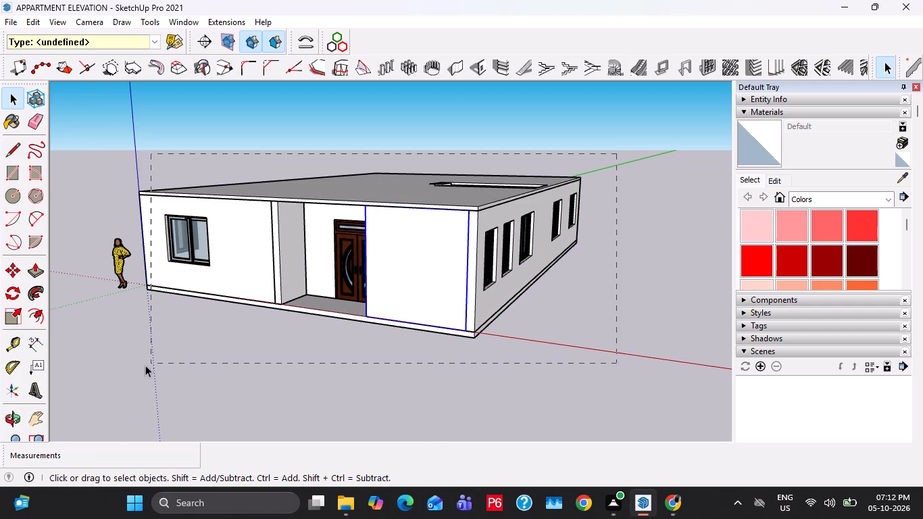
pyautogui.moveTo(145, 365); pyautogui.dragTo(136, 355)
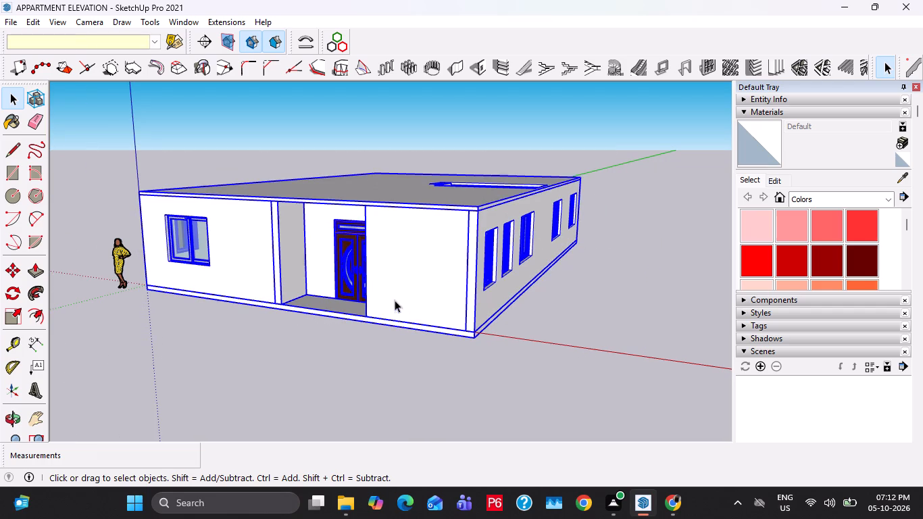
pyautogui.keyDown('shift'); pyautogui.scroll(4, 407, 326); pyautogui.keyUp('shift')
pyautogui.keyDown('shift'); pyautogui.click(438, 326); pyautogui.keyUp('shift')
pyautogui.rightClick(448, 269)
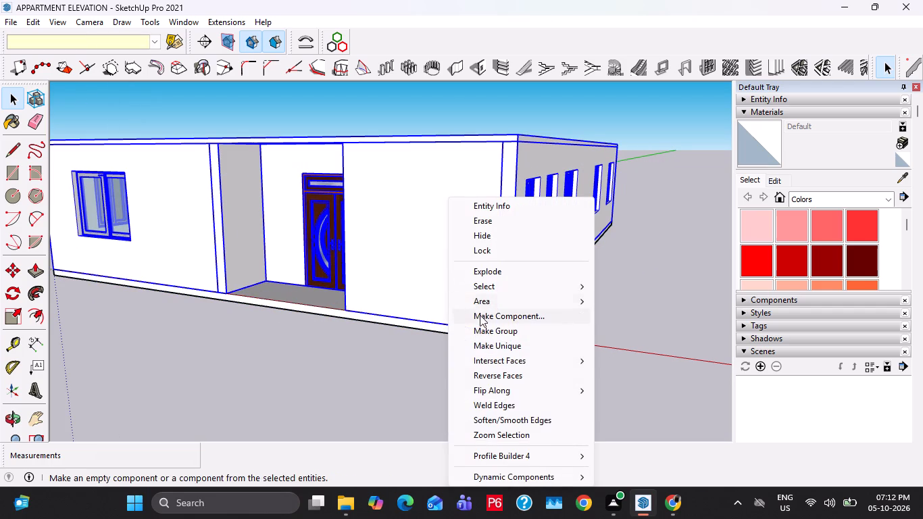
pyautogui.click(484, 333)
# Copy the storey group 10' 4" straight up by its lower corner so it sits on the roof slab.
pyautogui.press('m')
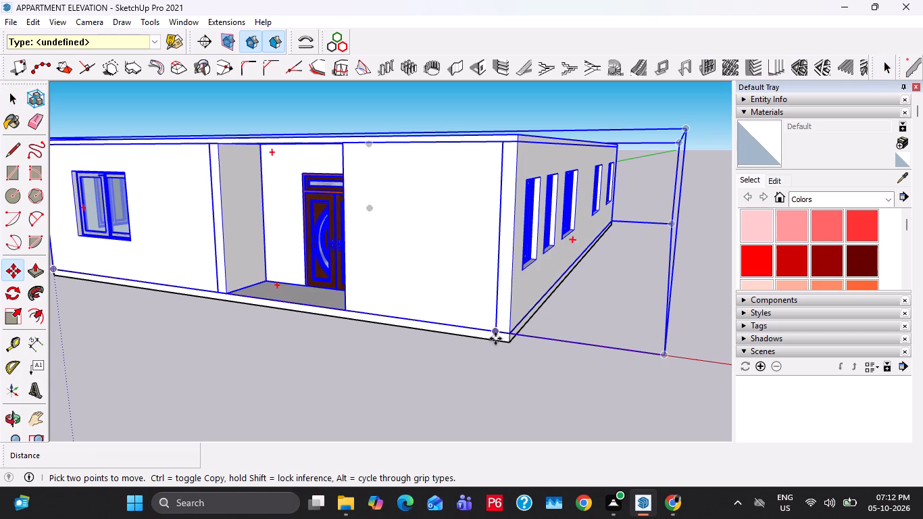
pyautogui.click(506, 331)
pyautogui.keyDown('shift'); pyautogui.moveTo(520, 178); pyautogui.dragTo(508, 327, button='middle'); pyautogui.keyUp('shift')
pyautogui.scroll(4, 503, 299)
pyautogui.click(503, 285)
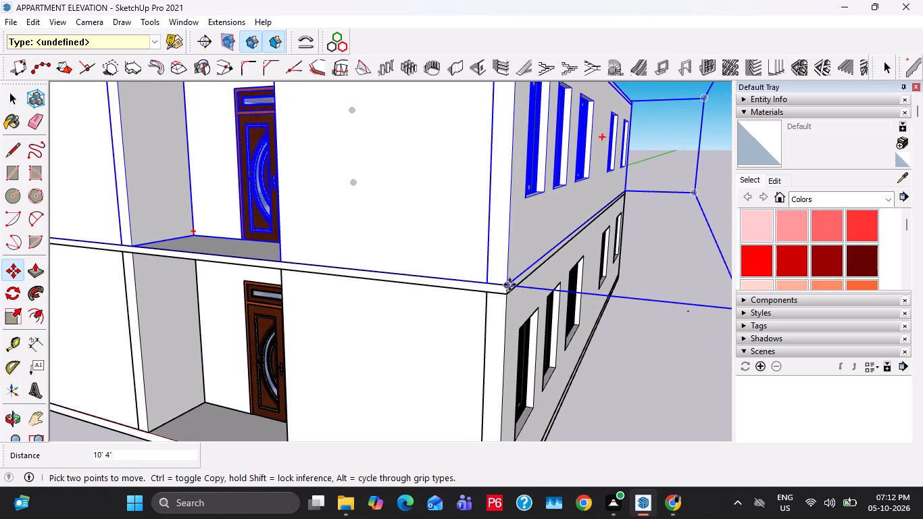
# Stack two more copies of the storey group on top, each about 10' 4" above the previous one.
pyautogui.click(509, 285)
pyautogui.scroll(-5, 507, 285)
pyautogui.keyDown('shift'); pyautogui.moveTo(518, 195); pyautogui.dragTo(503, 404, button='middle'); pyautogui.keyUp('shift')
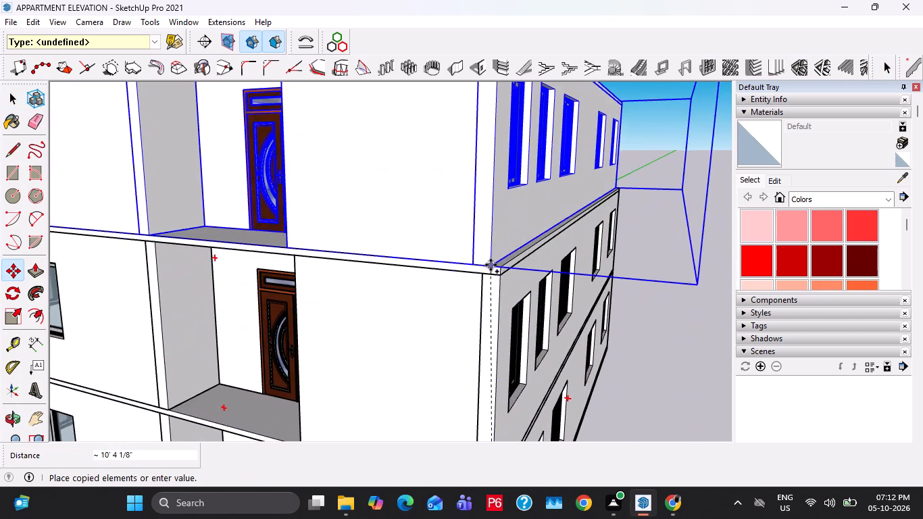
pyautogui.click(499, 264)
pyautogui.click(499, 268)
pyautogui.keyDown('shift'); pyautogui.moveTo(498, 177); pyautogui.dragTo(501, 392, button='middle'); pyautogui.keyUp('shift')
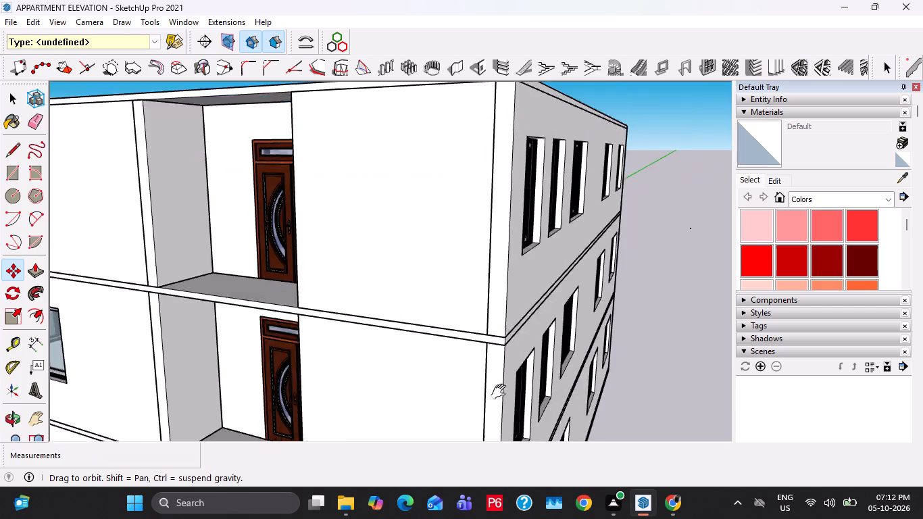
pyautogui.keyDown('shift'); pyautogui.moveTo(501, 392); pyautogui.dragTo(496, 427, button='middle'); pyautogui.keyUp('shift')
pyautogui.click(507, 259)
pyautogui.press('space')
pyautogui.press('space')
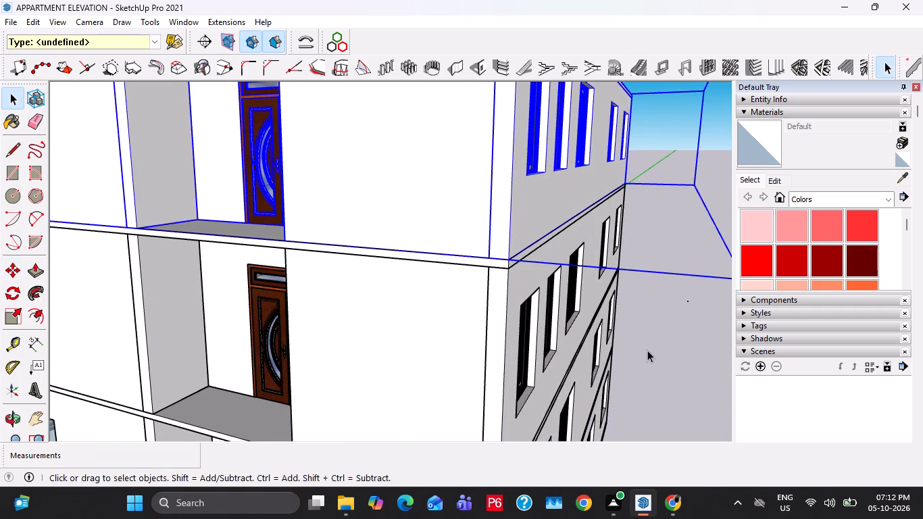
pyautogui.click(647, 350)
# Examine the stacked storeys from both entrance sides and along the side walls.
pyautogui.scroll(-20, 257, 221)
pyautogui.scroll(-9, 257, 221)
pyautogui.moveTo(276, 269); pyautogui.dragTo(328, 301, button='middle')
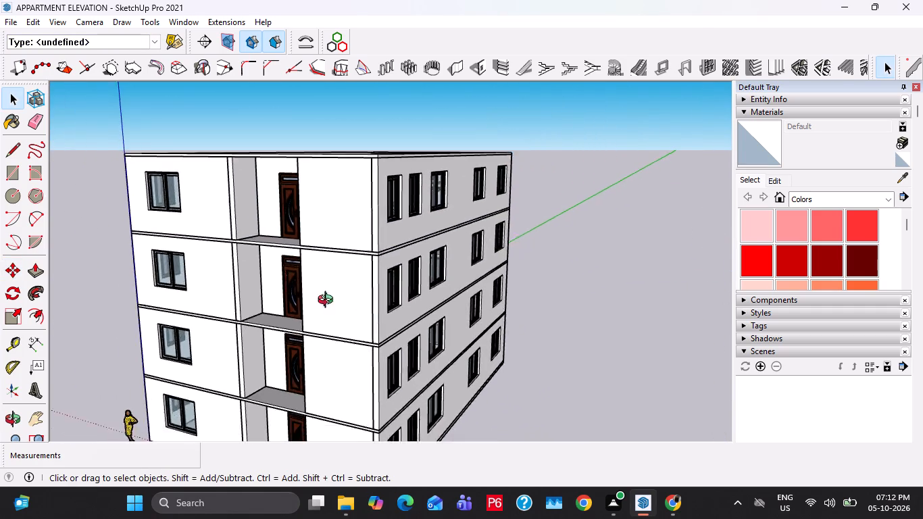
pyautogui.moveTo(328, 301); pyautogui.dragTo(445, 264, button='middle')
pyautogui.scroll(-2, 445, 262)
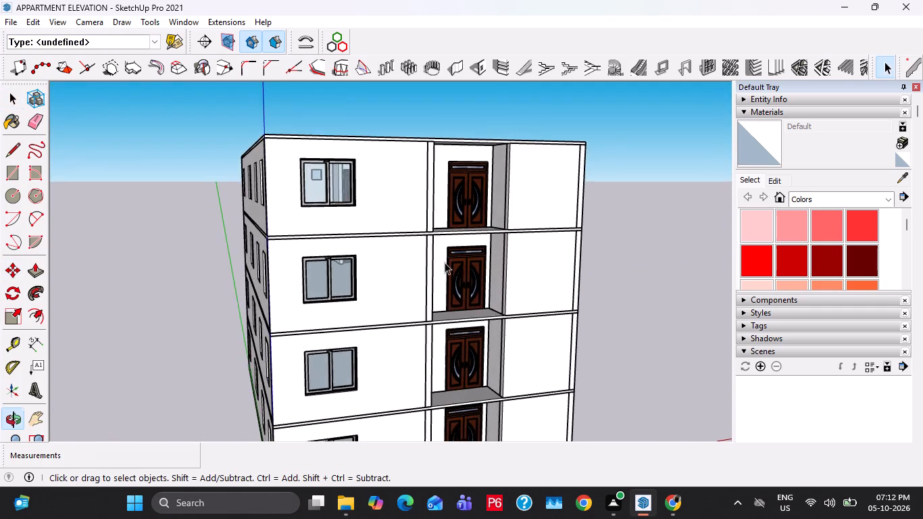
pyautogui.scroll(-2, 445, 262)
pyautogui.moveTo(412, 303); pyautogui.dragTo(707, 372, button='middle')
pyautogui.moveTo(274, 331); pyautogui.dragTo(491, 346, button='middle')
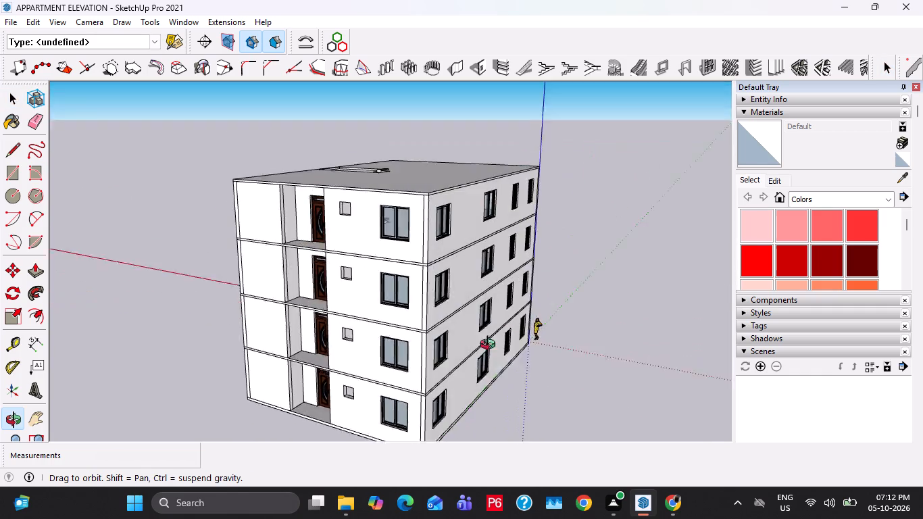
pyautogui.moveTo(491, 346); pyautogui.dragTo(488, 376, button='middle')
pyautogui.scroll(4, 341, 348)
pyautogui.moveTo(296, 291); pyautogui.dragTo(368, 287, button='middle')
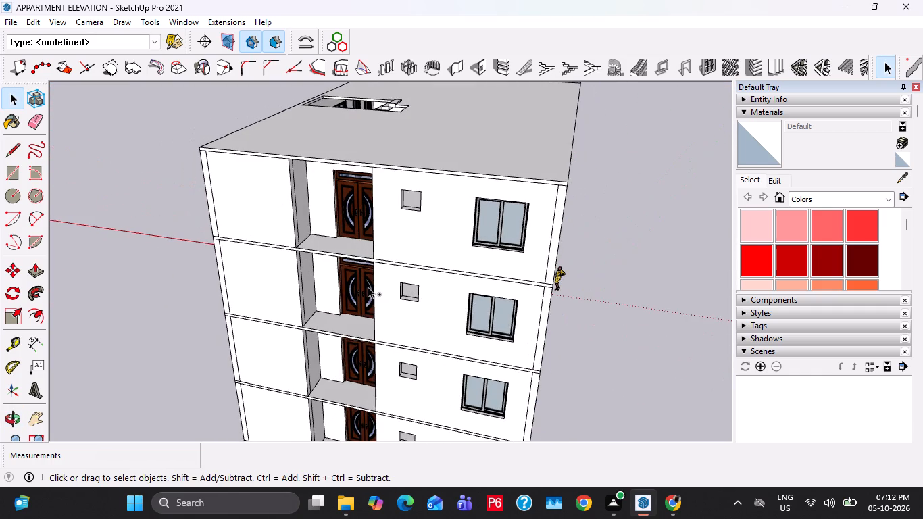
# Save the model with the stacked storeys.
pyautogui.hotkey('ctrl', 's')
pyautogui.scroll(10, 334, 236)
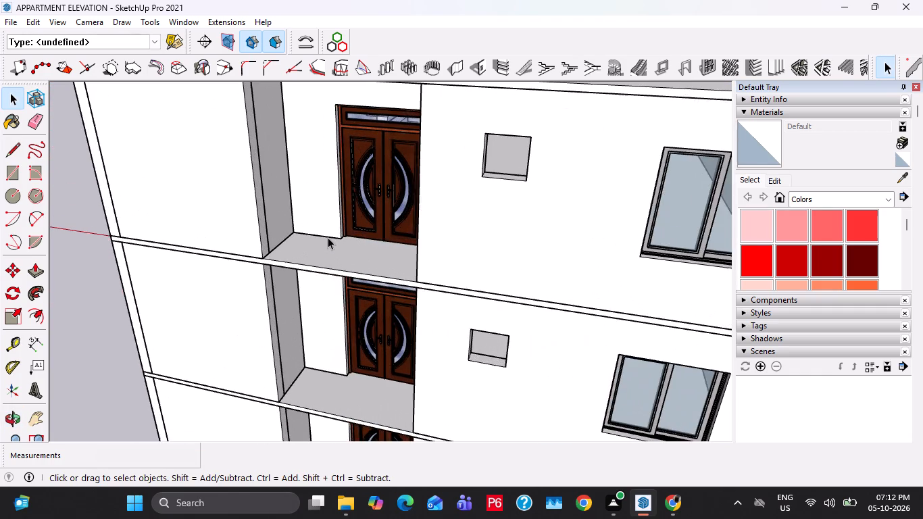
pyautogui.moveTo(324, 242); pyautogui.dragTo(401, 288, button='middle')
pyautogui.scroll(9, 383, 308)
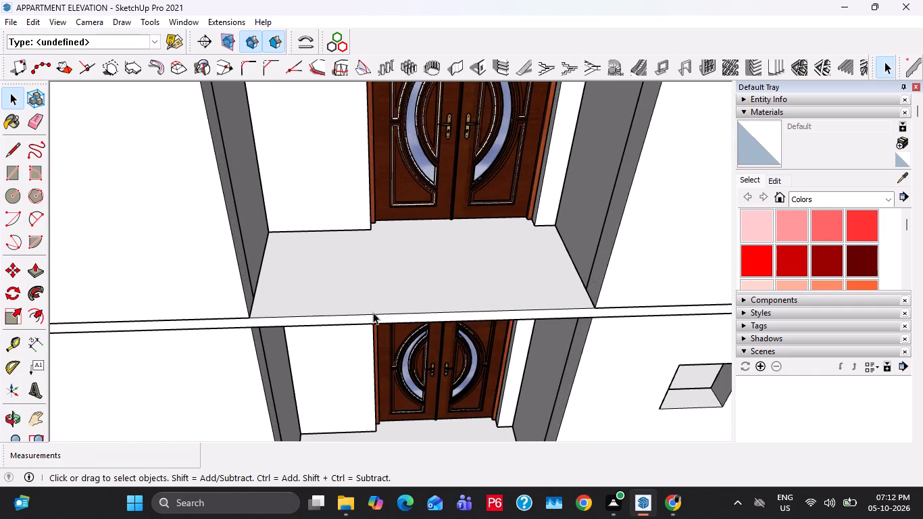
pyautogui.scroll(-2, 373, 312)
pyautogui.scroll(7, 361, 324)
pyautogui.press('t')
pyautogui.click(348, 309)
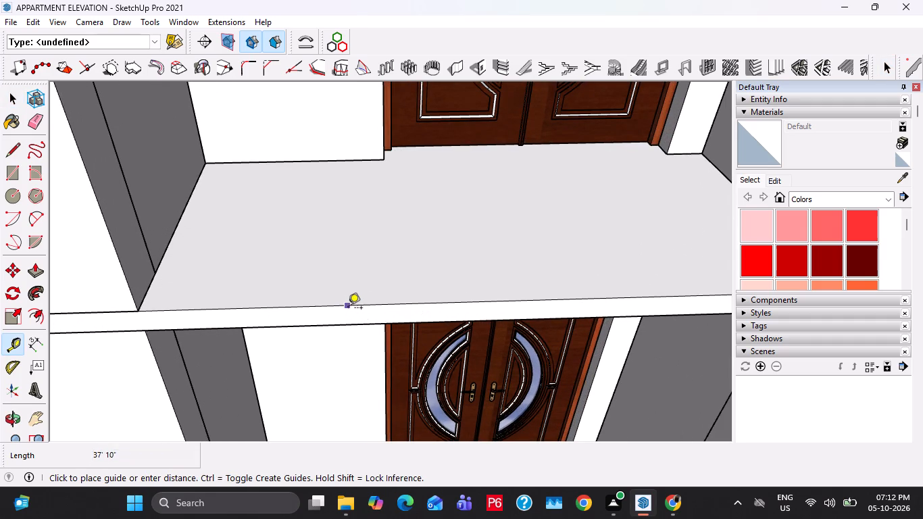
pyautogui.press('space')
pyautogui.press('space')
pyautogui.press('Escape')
# Switch to 3D Warehouse in the browser, dismiss the image search and search the models for "RAILING".
pyautogui.click(661, 501)
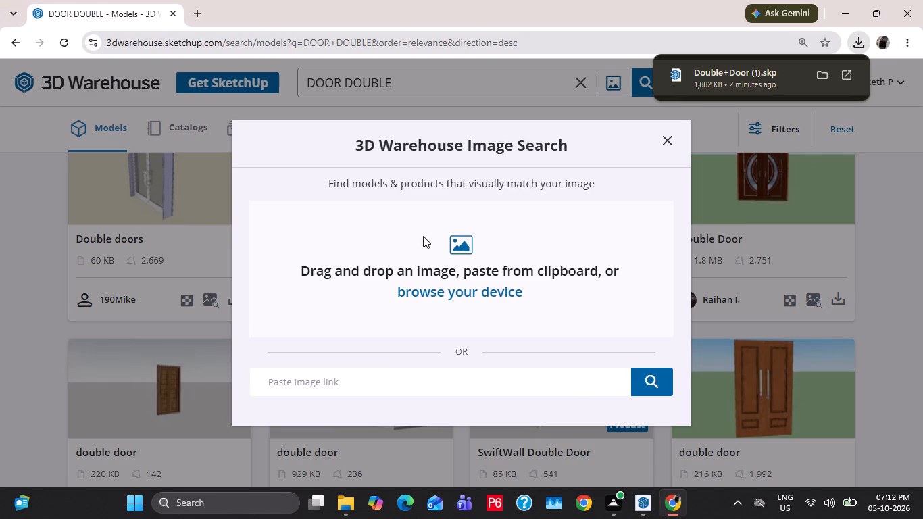
pyautogui.click(676, 146)
pyautogui.click(353, 80)
pyautogui.moveTo(399, 81); pyautogui.dragTo(255, 114)
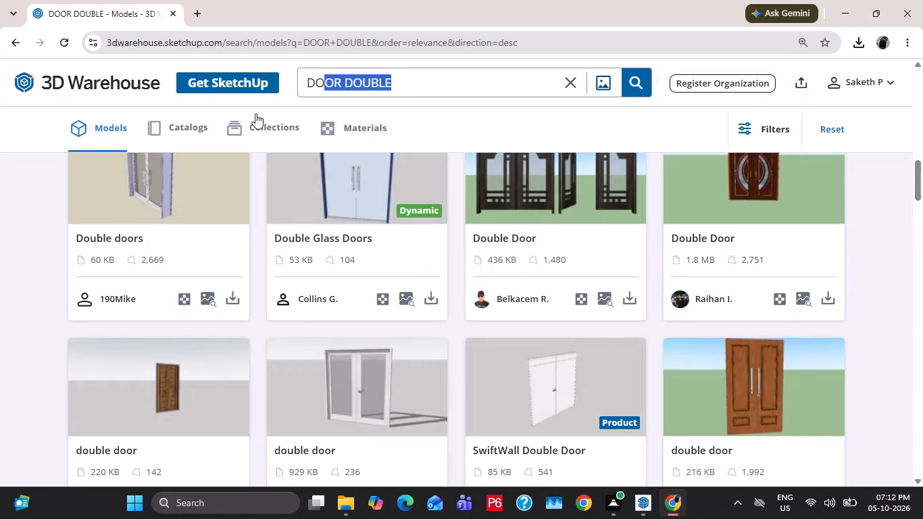
pyautogui.write('RAILING')
pyautogui.press('Return')
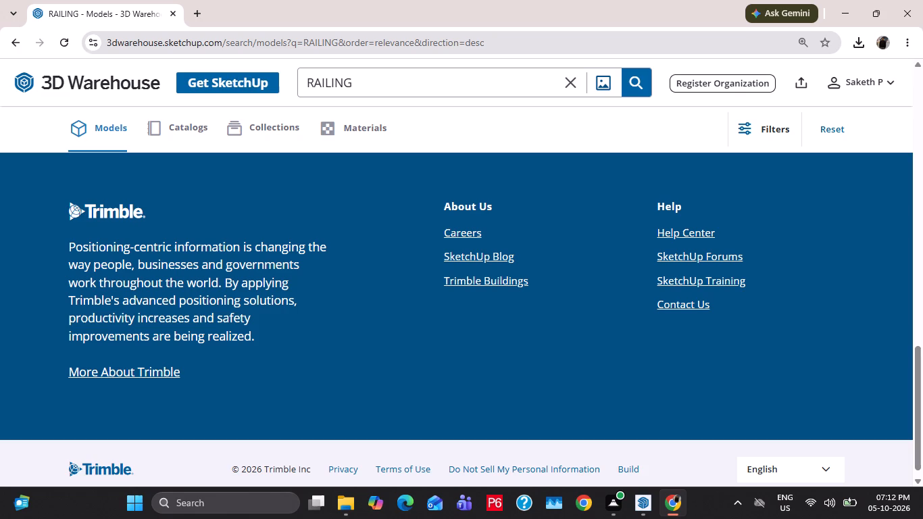
# Look through the railing models for a suitable balcony railing design, then return to the SketchUp model.
pyautogui.scroll(6, 186, 191)
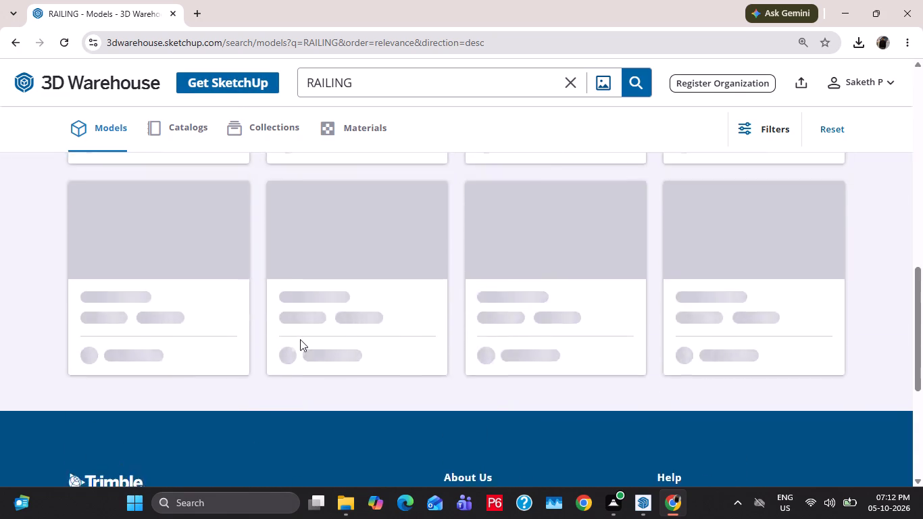
pyautogui.scroll(15, 300, 339)
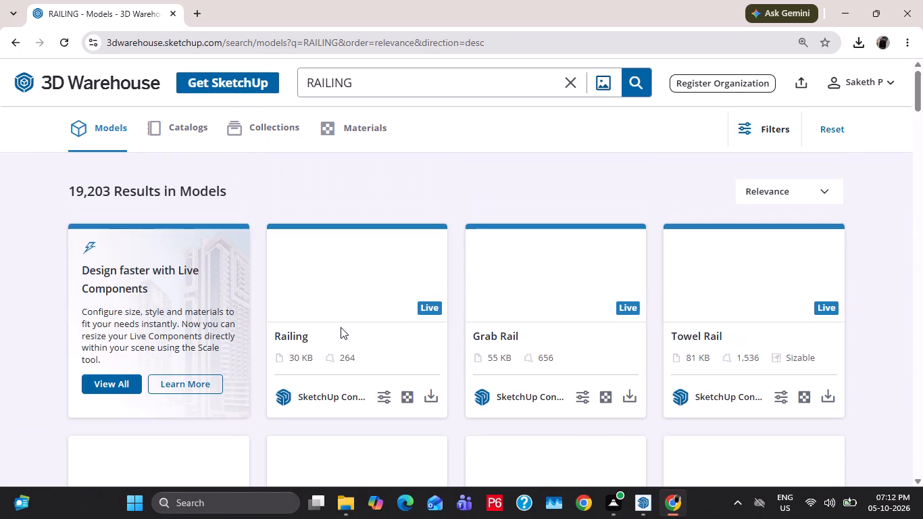
pyautogui.scroll(-4, 378, 349)
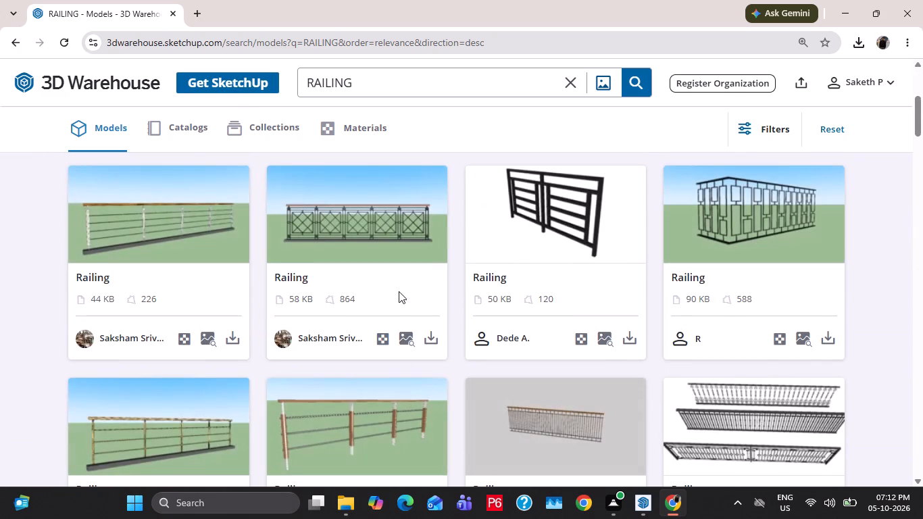
pyautogui.scroll(-7, 399, 293)
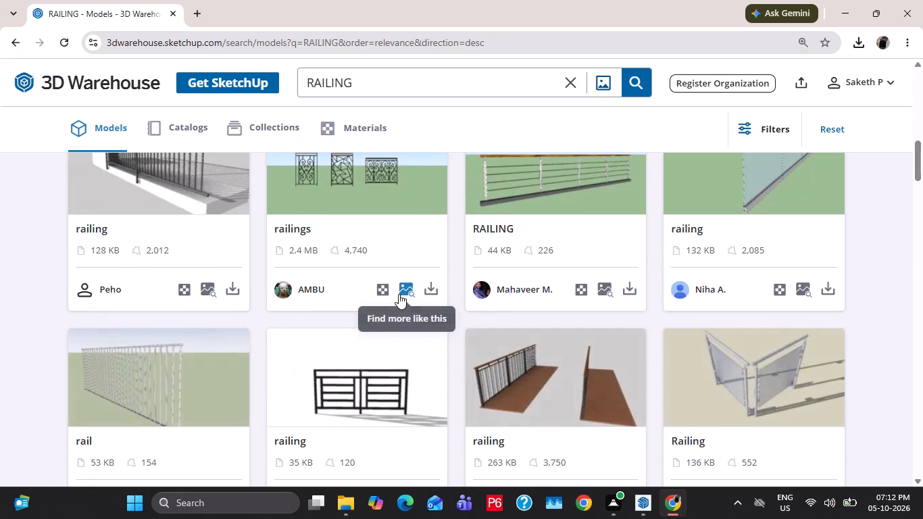
pyautogui.scroll(-8, 399, 294)
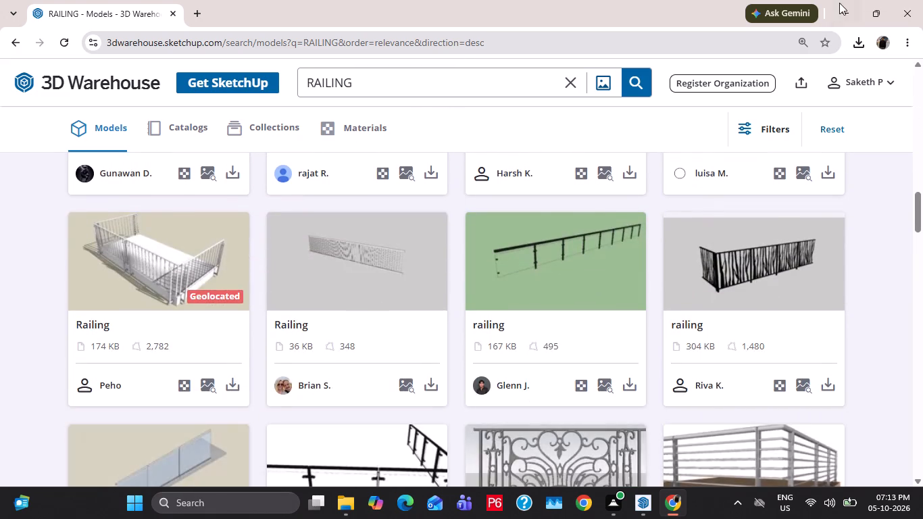
pyautogui.click(839, 3)
# Place a guide 3" inward from the slab's front edge on the upper entrance recess floor.
pyautogui.scroll(3, 454, 216)
pyautogui.keyDown('shift'); pyautogui.moveTo(234, 285); pyautogui.dragTo(320, 293, button='middle'); pyautogui.keyUp('shift')
pyautogui.press('t')
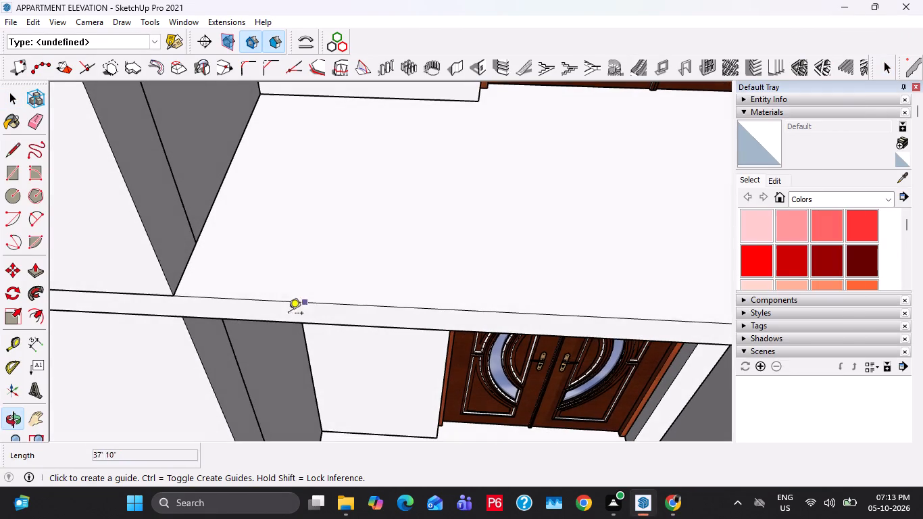
pyautogui.click(293, 302)
pyautogui.write('3"')
pyautogui.press('Return')
pyautogui.press('space')
pyautogui.press('e')
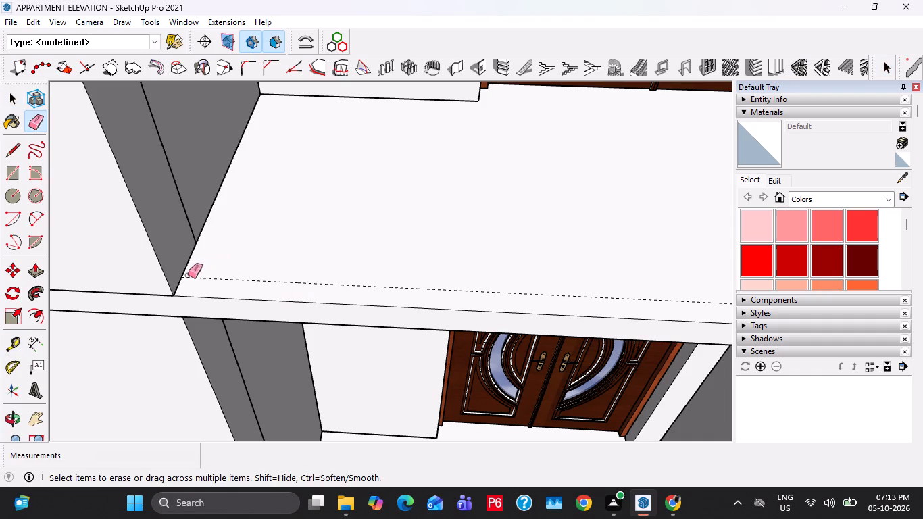
pyautogui.press('space')
# Draw a 3" deep rectangle across the full recess width, between the guide and the slab's front edge.
pyautogui.write('R')
pyautogui.click(185, 275)
pyautogui.scroll(-5, 502, 332)
pyautogui.keyDown('shift'); pyautogui.moveTo(628, 337); pyautogui.dragTo(303, 305, button='middle'); pyautogui.keyUp('shift')
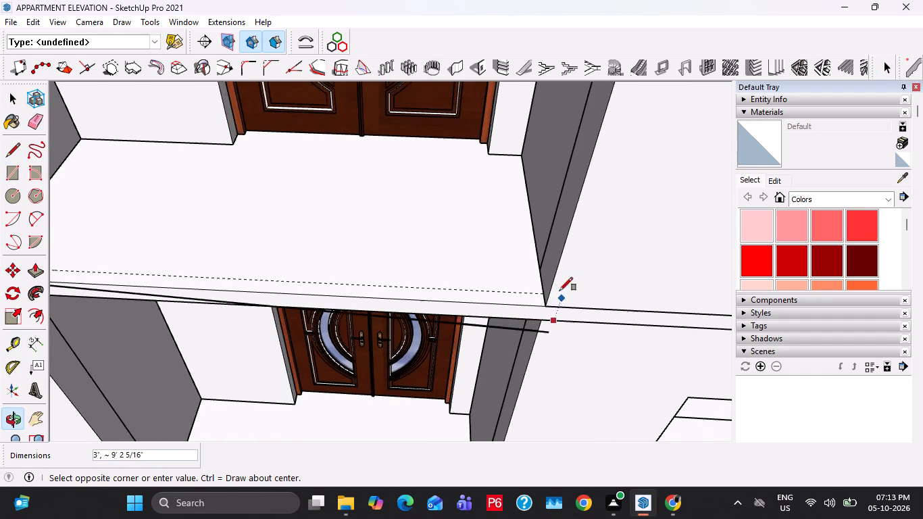
pyautogui.scroll(3, 545, 289)
pyautogui.click(545, 312)
pyautogui.press('space')
# Push/Pull the narrow floor strip up 2" to form a kerb along the recess opening.
pyautogui.press('p')
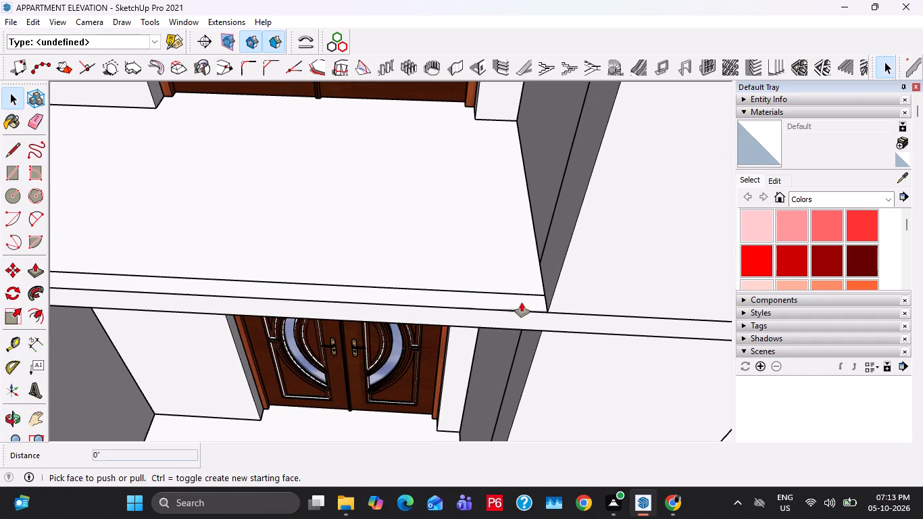
pyautogui.click(522, 303)
pyautogui.write('2"')
pyautogui.press('Return')
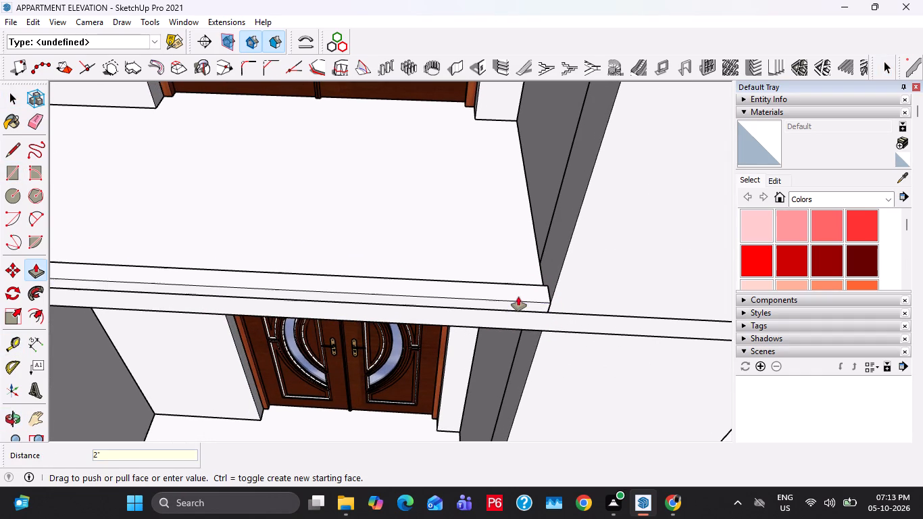
pyautogui.press('space')
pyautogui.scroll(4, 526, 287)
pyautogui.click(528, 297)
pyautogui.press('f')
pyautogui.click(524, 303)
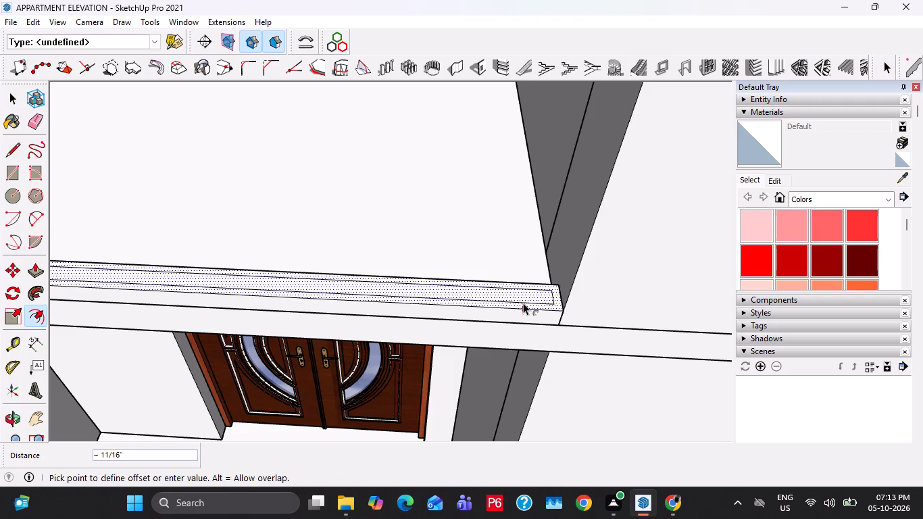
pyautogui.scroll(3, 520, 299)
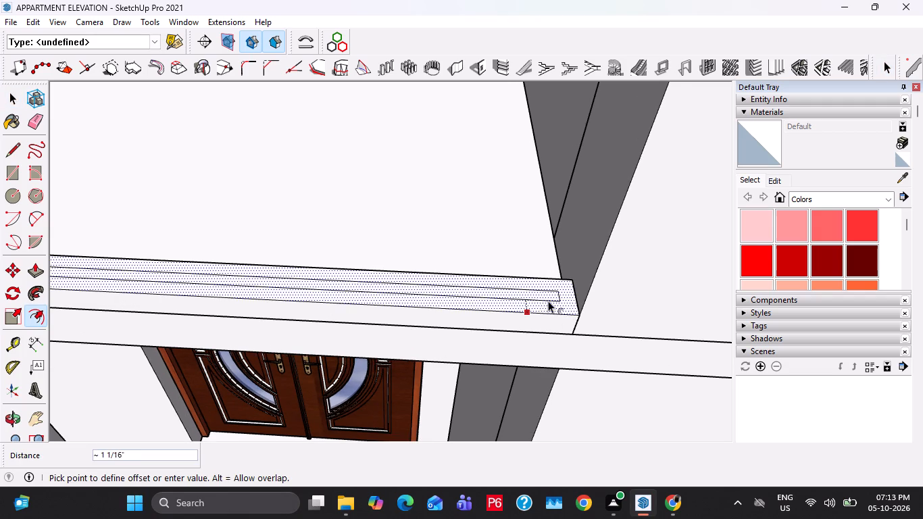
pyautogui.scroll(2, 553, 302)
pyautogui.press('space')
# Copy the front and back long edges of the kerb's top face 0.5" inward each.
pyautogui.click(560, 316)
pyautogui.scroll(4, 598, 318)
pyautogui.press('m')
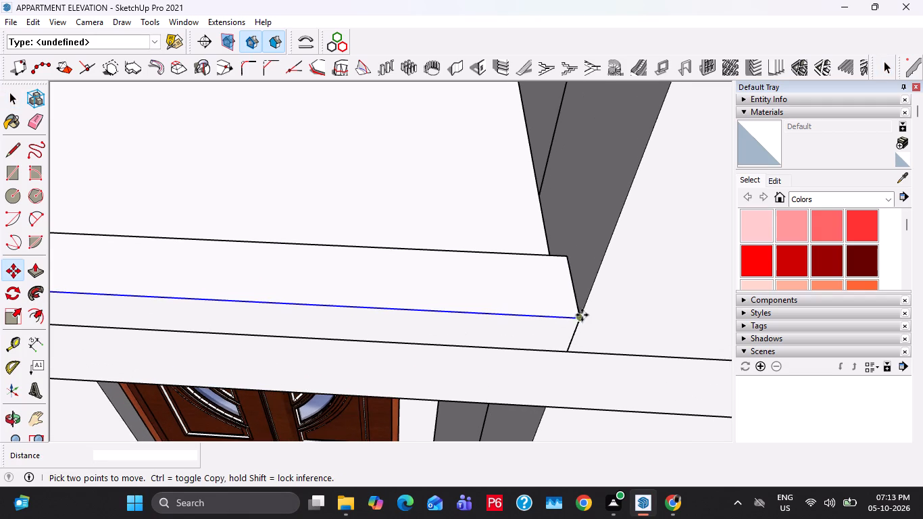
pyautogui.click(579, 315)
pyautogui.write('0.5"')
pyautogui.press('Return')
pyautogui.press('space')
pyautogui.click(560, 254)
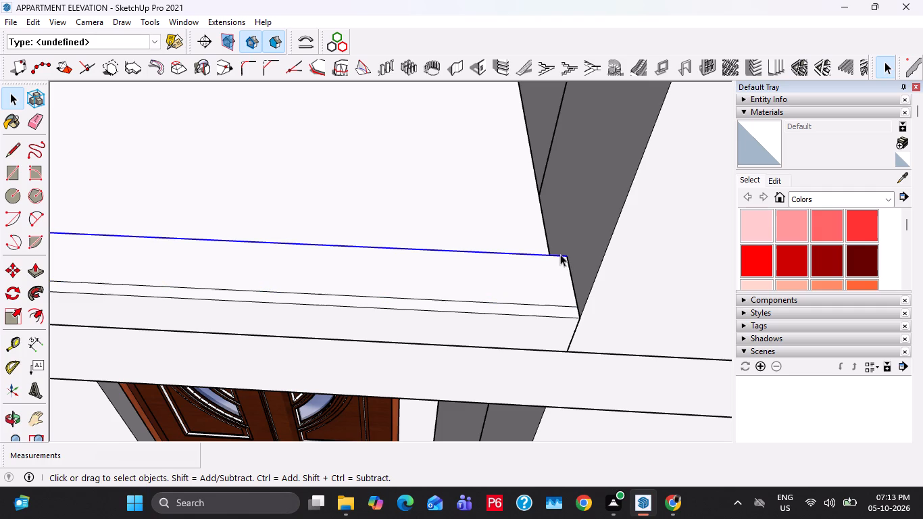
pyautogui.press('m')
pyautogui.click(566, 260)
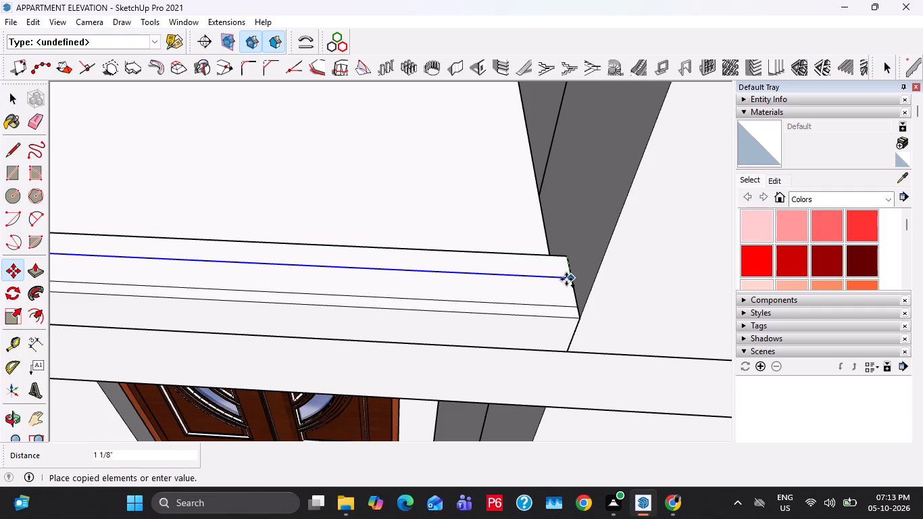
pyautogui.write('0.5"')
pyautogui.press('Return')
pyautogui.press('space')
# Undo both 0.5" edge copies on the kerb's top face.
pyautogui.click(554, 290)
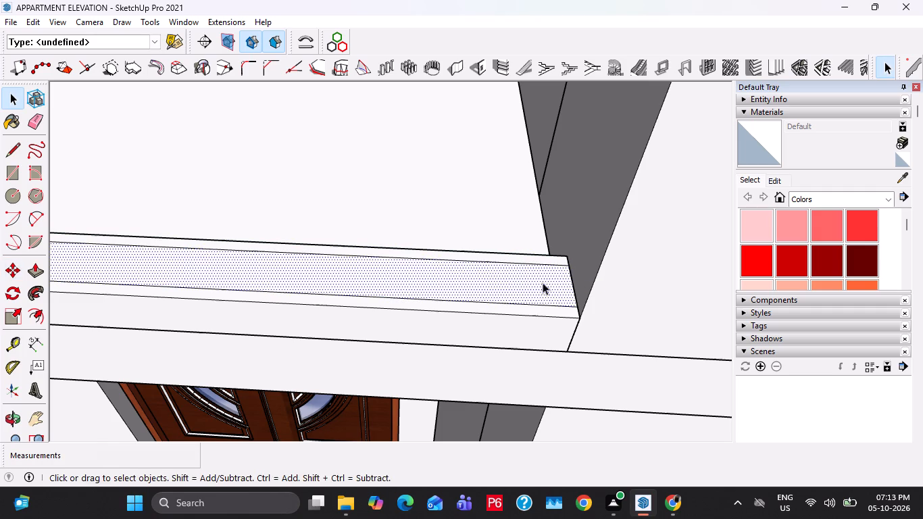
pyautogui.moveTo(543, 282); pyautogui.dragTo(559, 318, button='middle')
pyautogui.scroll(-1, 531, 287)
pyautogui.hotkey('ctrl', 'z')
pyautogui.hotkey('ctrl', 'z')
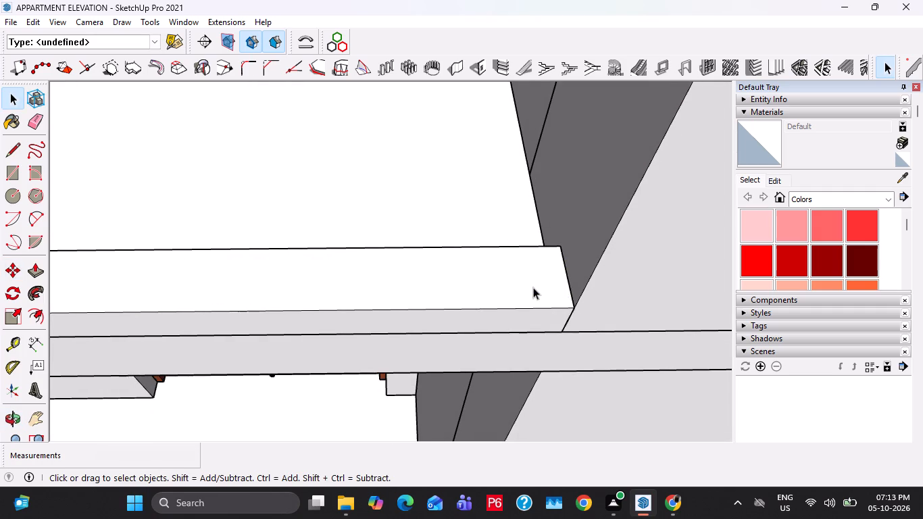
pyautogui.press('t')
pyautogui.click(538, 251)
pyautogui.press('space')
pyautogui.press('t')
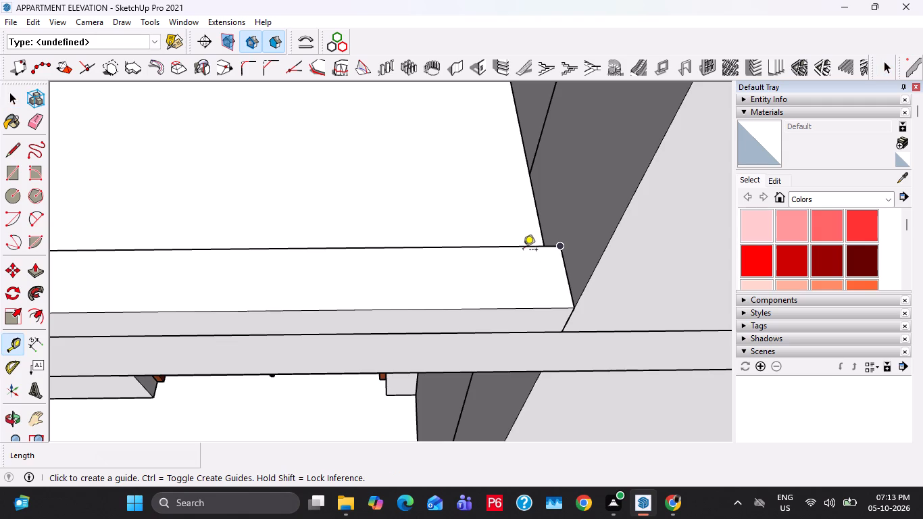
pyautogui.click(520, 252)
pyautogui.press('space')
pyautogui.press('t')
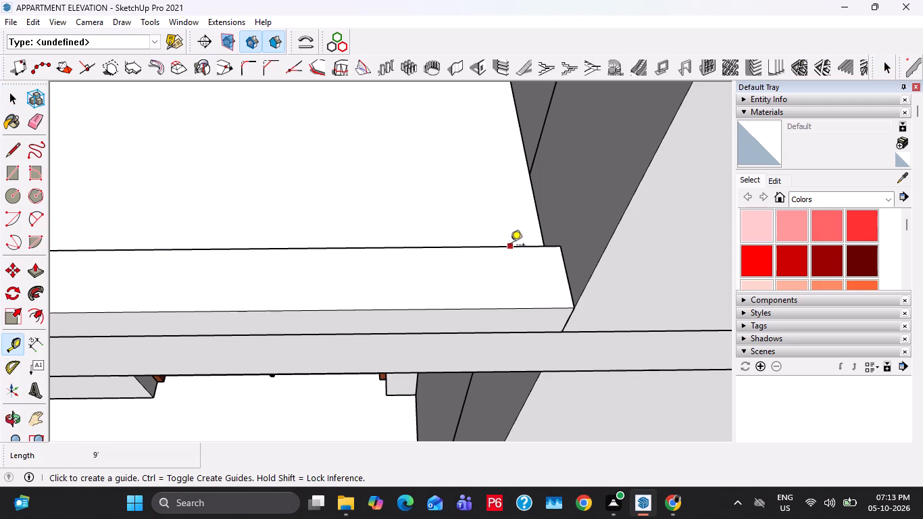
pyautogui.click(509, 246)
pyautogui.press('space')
# Copy the front long edge of the kerb's top face 1" inward.
pyautogui.click(539, 314)
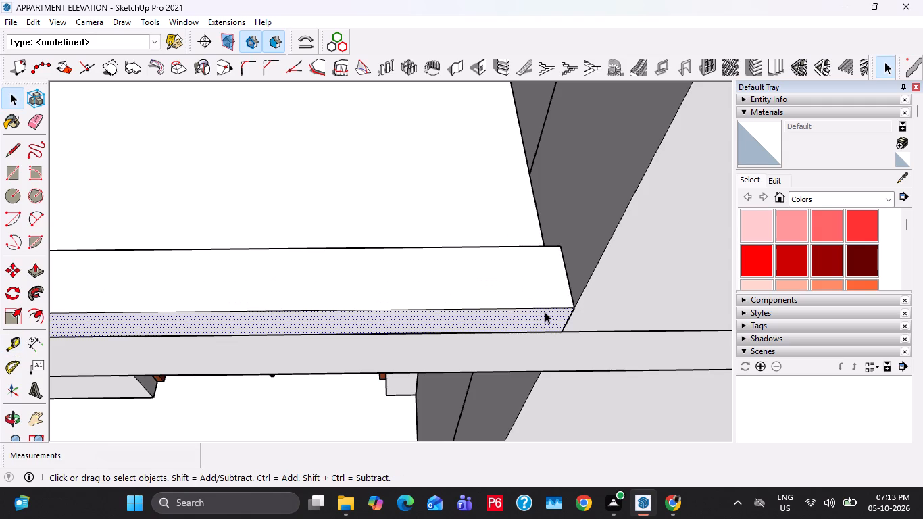
pyautogui.click(546, 307)
pyautogui.press('m')
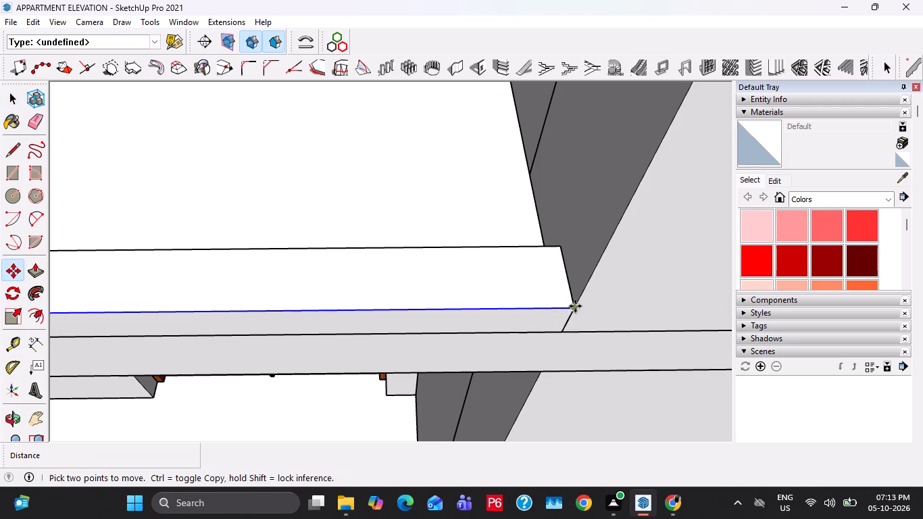
pyautogui.click(575, 306)
pyautogui.write('1"')
pyautogui.press('Return')
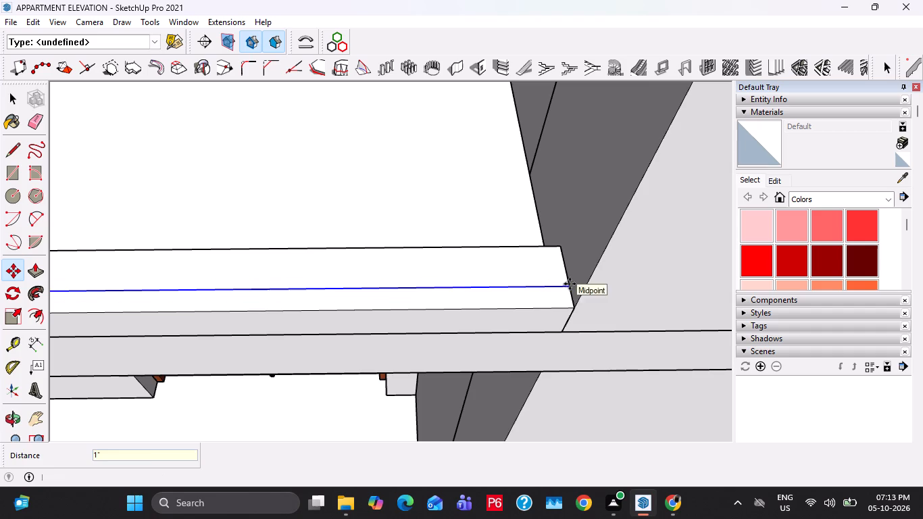
# Copy the back long edge of the kerb's top face 1" inward.
pyautogui.press('space')
pyautogui.click(547, 245)
pyautogui.scroll(2, 559, 245)
pyautogui.press('m')
pyautogui.click(562, 247)
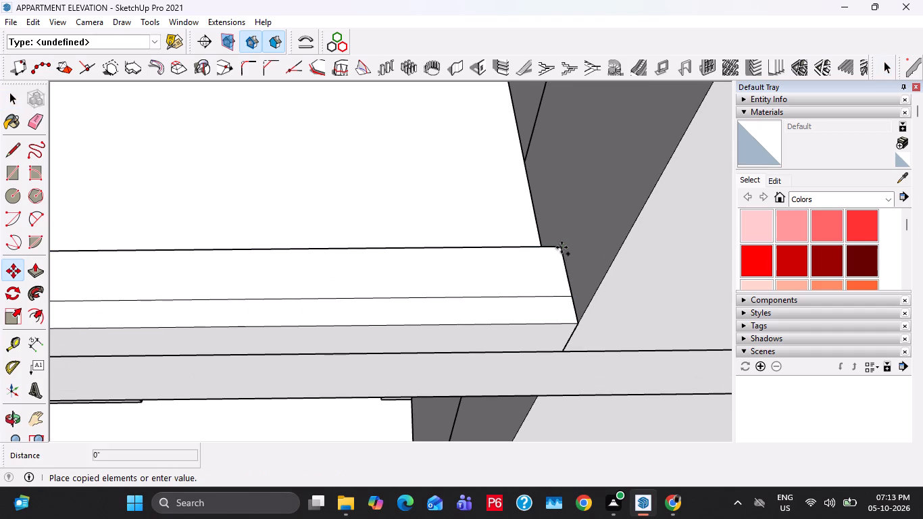
pyautogui.write('1"')
pyautogui.press('Return')
pyautogui.press('space')
# Push/Pull the middle strip of the kerb's top face down 1" to cut a central groove.
pyautogui.click(541, 280)
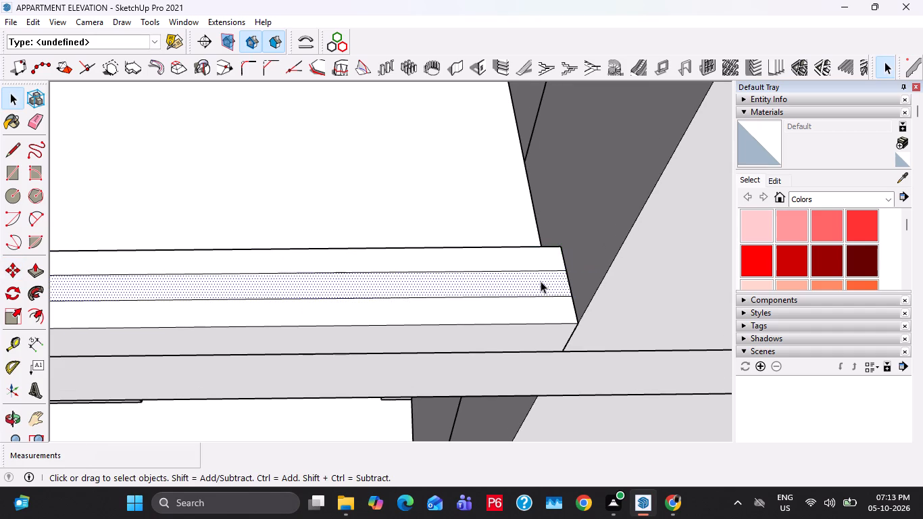
pyautogui.press('p')
pyautogui.click(541, 281)
pyautogui.write('1"')
pyautogui.press('Return')
pyautogui.press('space')
# Select the whole grooved kerb and make it a group.
pyautogui.tripleClick(521, 315)
pyautogui.rightClick(521, 315)
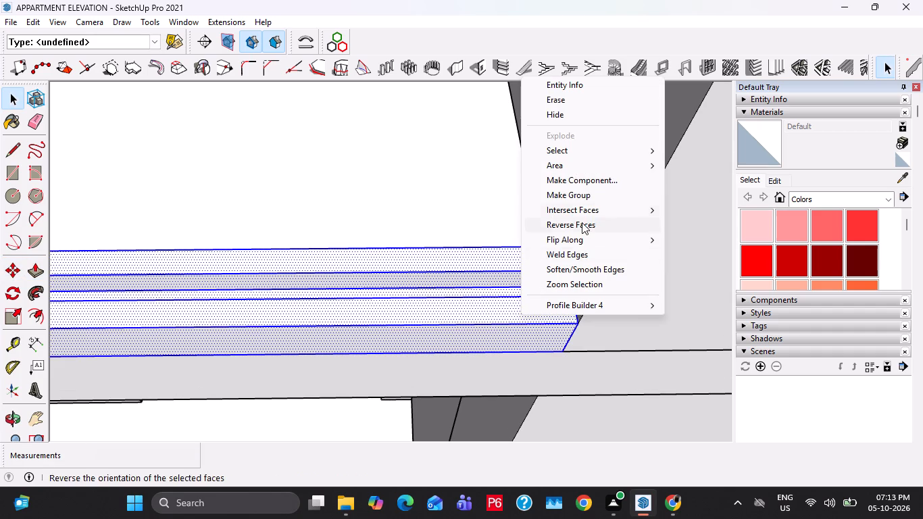
pyautogui.click(590, 195)
# Copy the grooved kerb group 3' straight up from its lower front corner.
pyautogui.moveTo(516, 291); pyautogui.dragTo(522, 307, button='middle')
pyautogui.scroll(-3, 525, 307)
pyautogui.moveTo(545, 334); pyautogui.dragTo(539, 302, button='middle')
pyautogui.press('m')
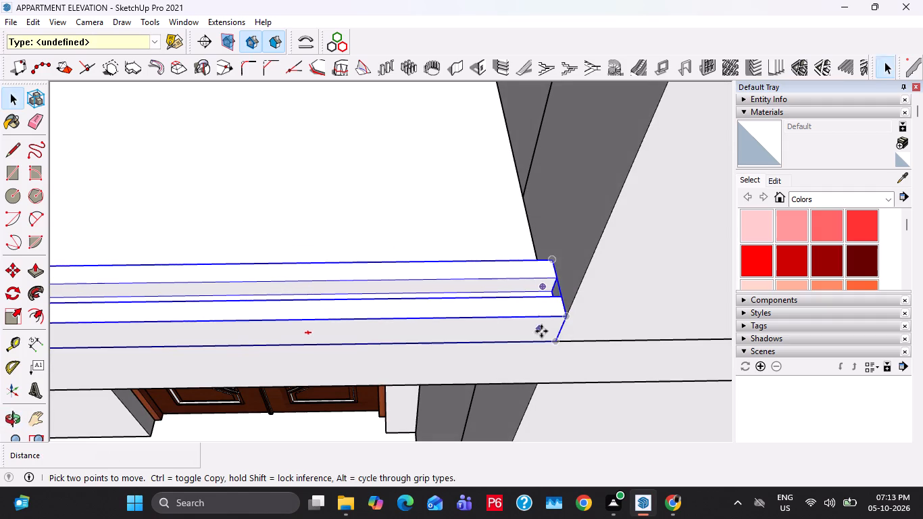
pyautogui.click(557, 341)
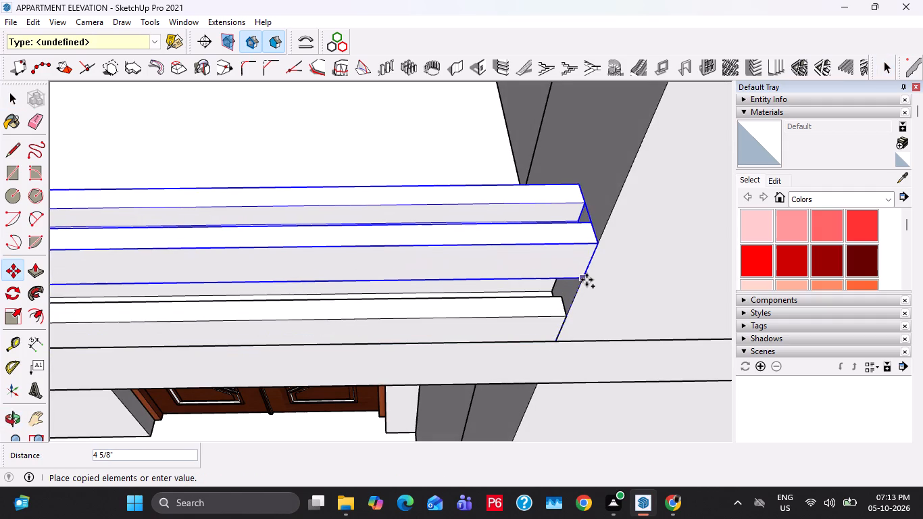
pyautogui.write("3'")
pyautogui.press('Return')
pyautogui.press('space')
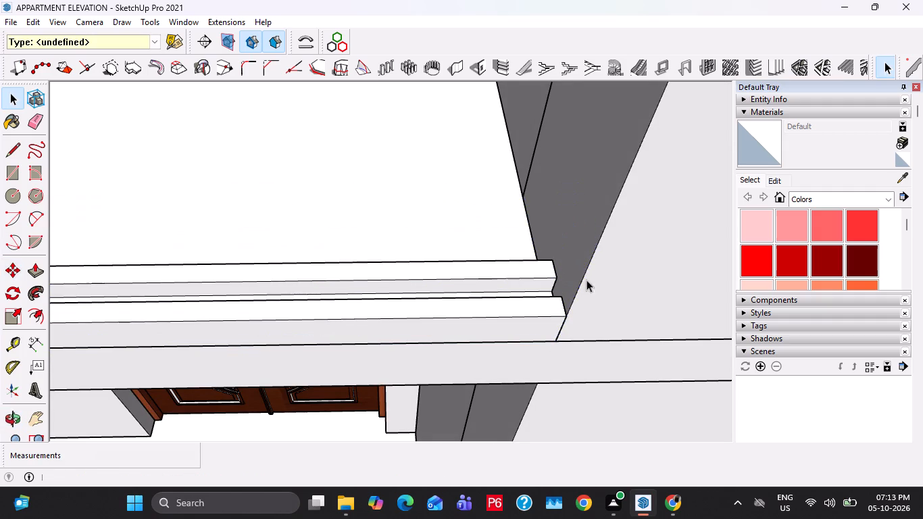
# Draw a vertical rectangle about 2' 10" high filling the gap between the upper and lower kerbs' front corners, and make it a group.
pyautogui.scroll(-20, 580, 297)
pyautogui.scroll(-7, 580, 297)
pyautogui.moveTo(282, 263); pyautogui.dragTo(498, 274, button='middle')
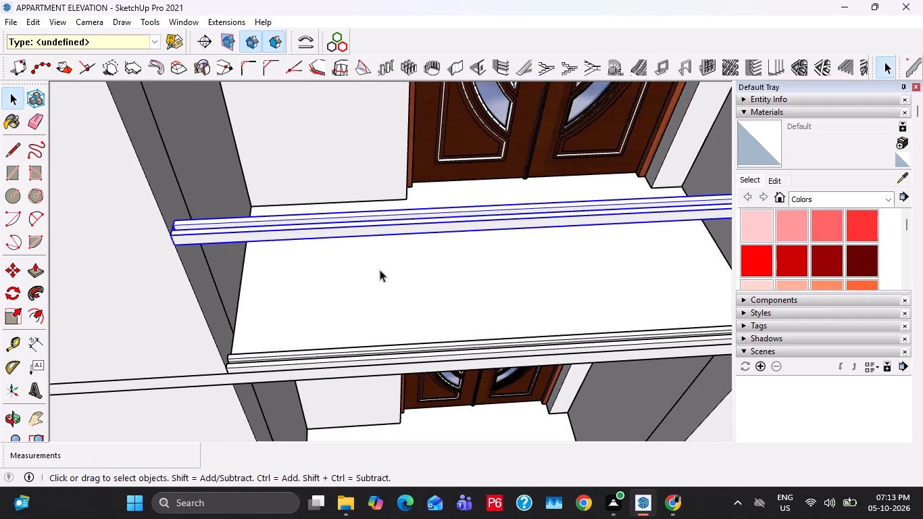
pyautogui.scroll(4, 243, 255)
pyautogui.press('r')
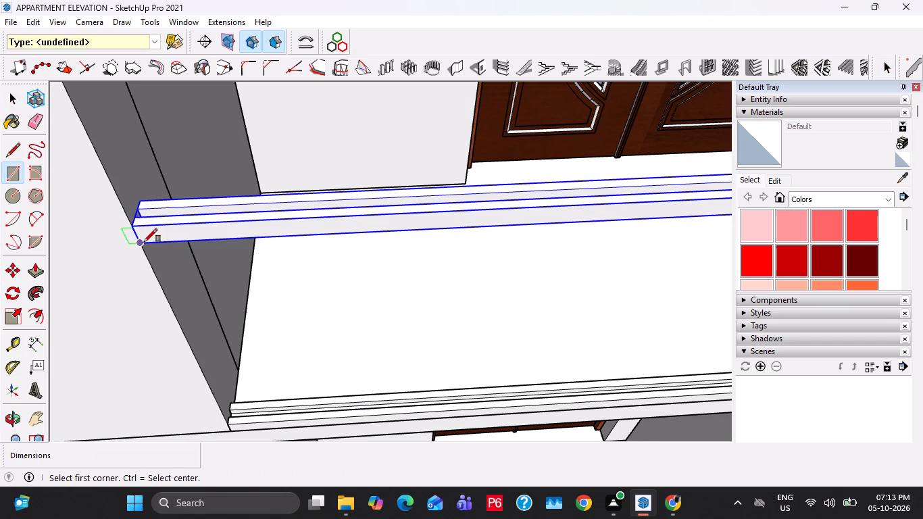
pyautogui.click(144, 242)
pyautogui.scroll(-3, 353, 350)
pyautogui.keyDown('shift'); pyautogui.moveTo(461, 363); pyautogui.dragTo(261, 312, button='middle'); pyautogui.keyUp('shift')
pyautogui.scroll(7, 516, 310)
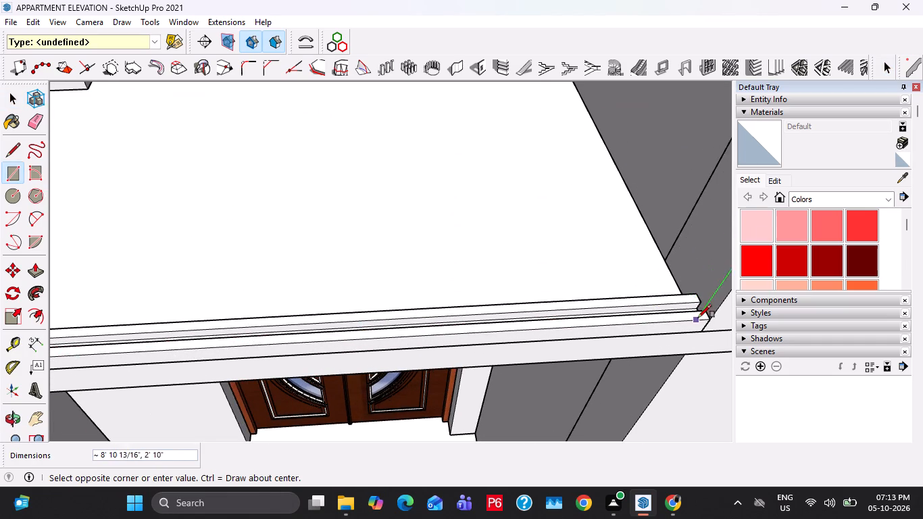
pyautogui.click(707, 318)
pyautogui.press('space')
pyautogui.tripleClick(632, 281)
pyautogui.rightClick(632, 281)
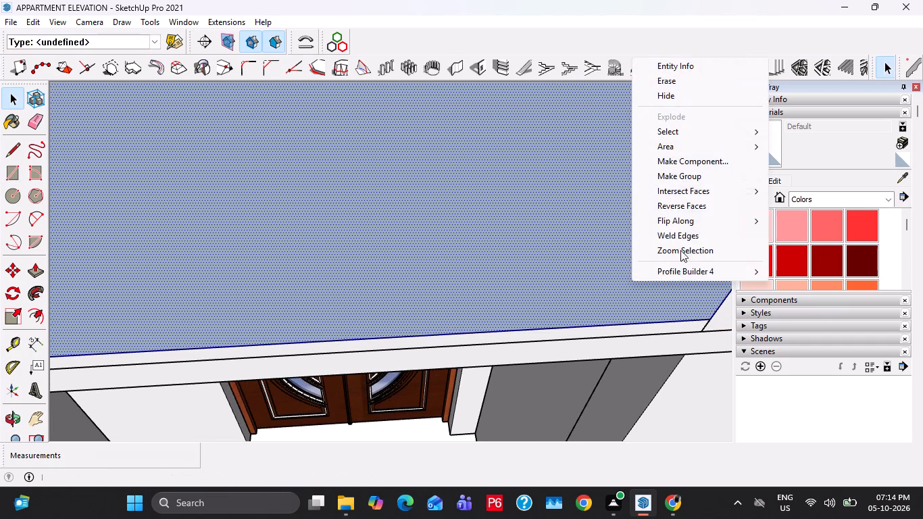
pyautogui.click(687, 172)
# Move the rectangle group by its lower corner about 1 3/8" back, onto the corner of the lower kerb's groove.
pyautogui.press('m')
pyautogui.click(706, 320)
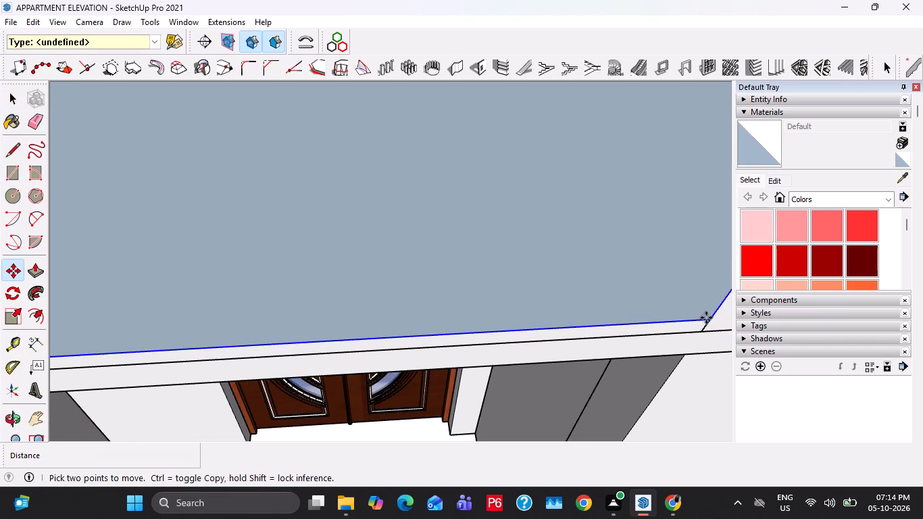
pyautogui.scroll(6, 652, 294)
pyautogui.keyDown('shift'); pyautogui.moveTo(713, 310); pyautogui.dragTo(586, 300, button='middle'); pyautogui.keyUp('shift')
pyautogui.scroll(9, 547, 274)
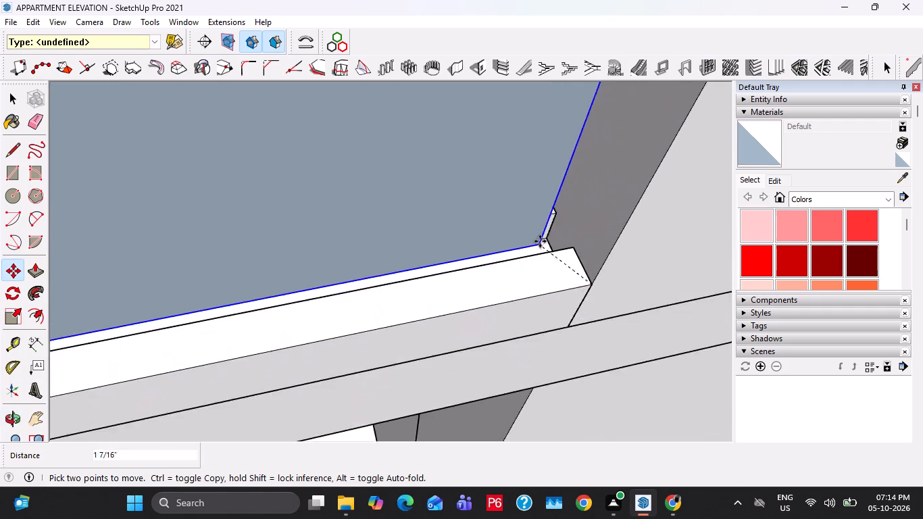
pyautogui.scroll(9, 540, 241)
pyautogui.moveTo(562, 255); pyautogui.dragTo(570, 286, button='middle')
pyautogui.scroll(7, 570, 274)
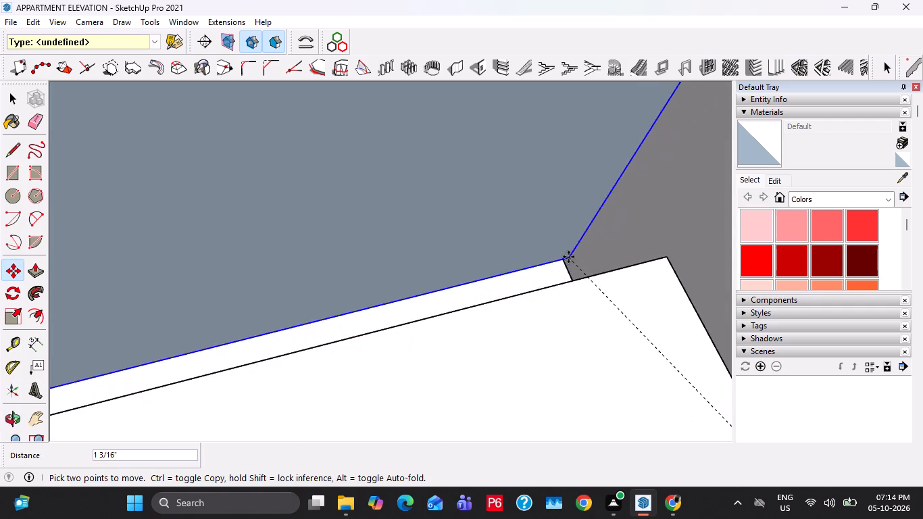
pyautogui.scroll(1, 568, 257)
pyautogui.moveTo(538, 245); pyautogui.dragTo(644, 241, button='middle')
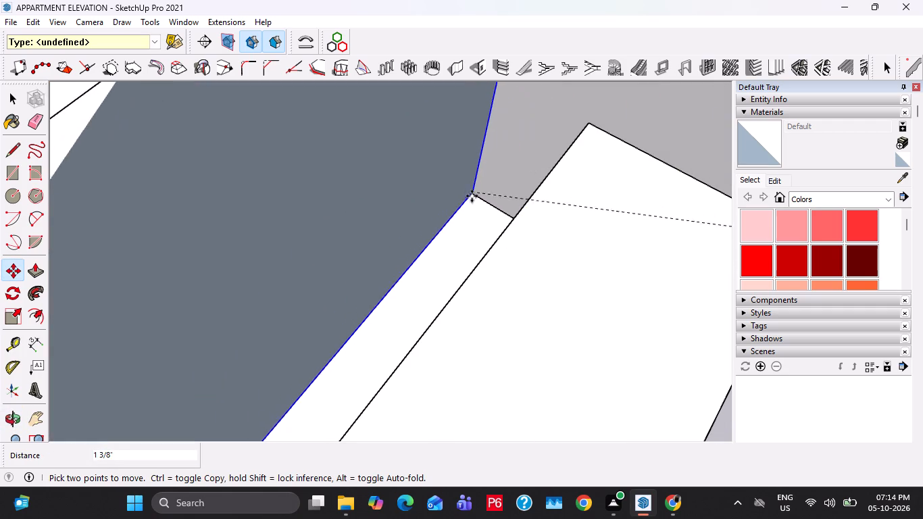
pyautogui.click(470, 195)
pyautogui.press('space')
# Inside the rectangle group, Push/Pull the face 0.4" to give the panel its thickness.
pyautogui.scroll(-9, 465, 223)
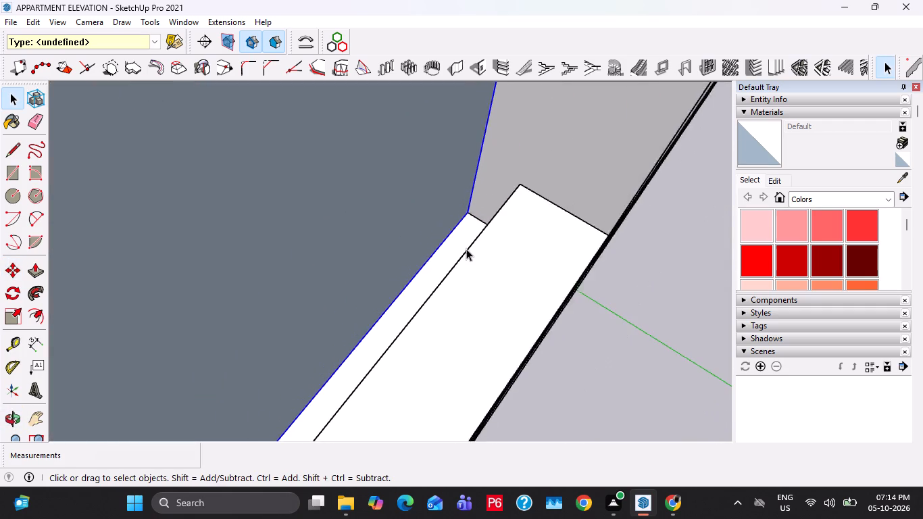
pyautogui.scroll(-12, 466, 249)
pyautogui.doubleClick(424, 230)
pyautogui.press('p')
pyautogui.click(419, 227)
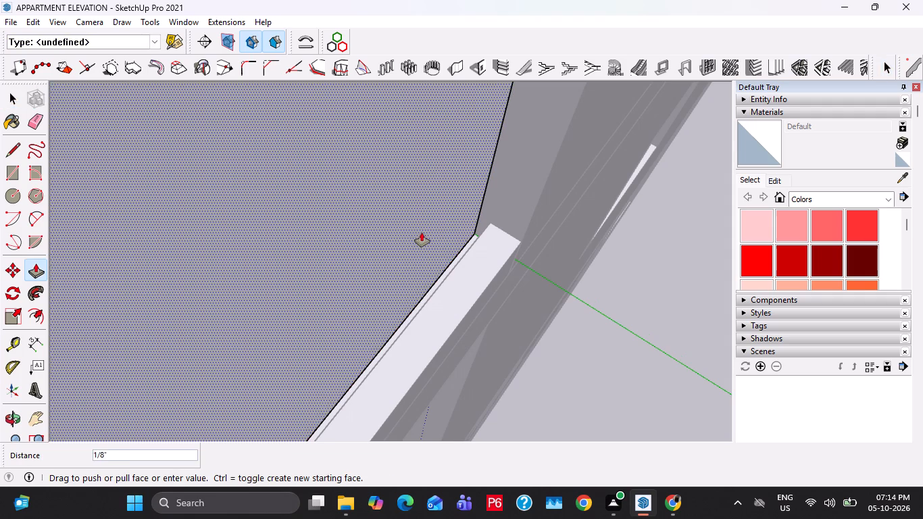
pyautogui.write('0.4"')
pyautogui.press('Return')
pyautogui.press('space')
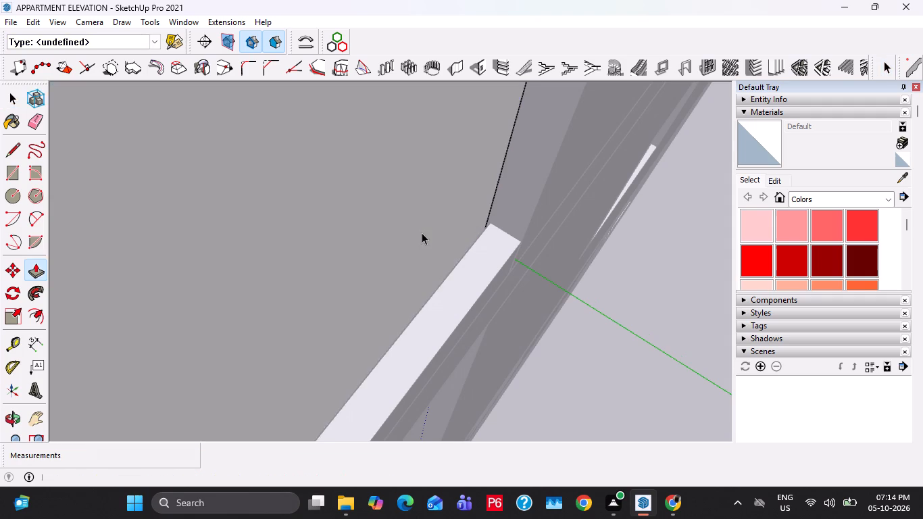
pyautogui.scroll(-6, 422, 232)
pyautogui.press('Escape')
pyautogui.press('Escape')
pyautogui.tripleClick(415, 236)
pyautogui.click(415, 236)
pyautogui.press('Escape')
pyautogui.scroll(-3, 415, 236)
# Paint the railing panel group with Translucent Glass Gray from the Glass and Mirrors materials.
pyautogui.click(410, 231)
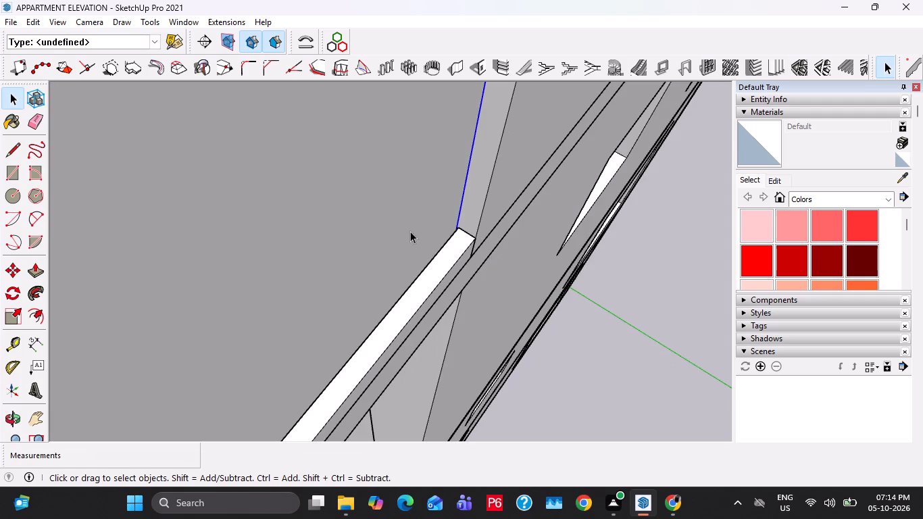
pyautogui.click(852, 202)
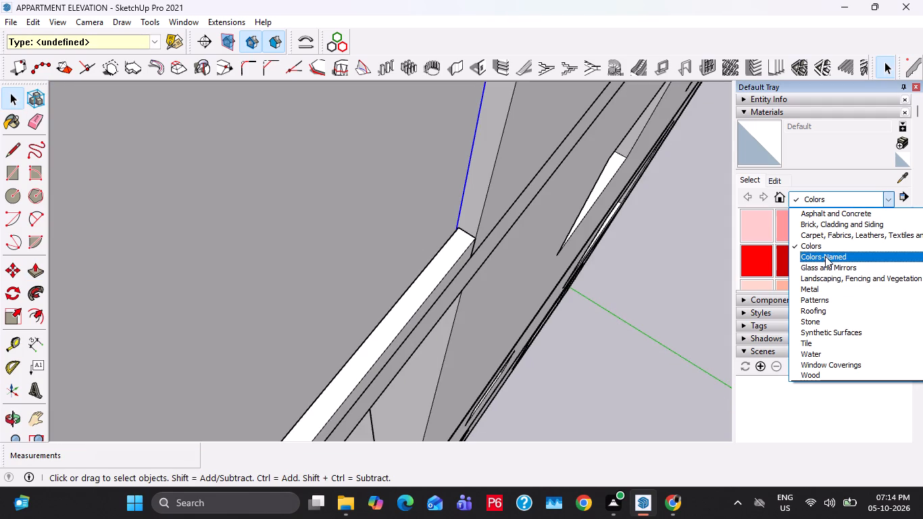
pyautogui.click(822, 268)
pyautogui.click(860, 257)
pyautogui.click(329, 184)
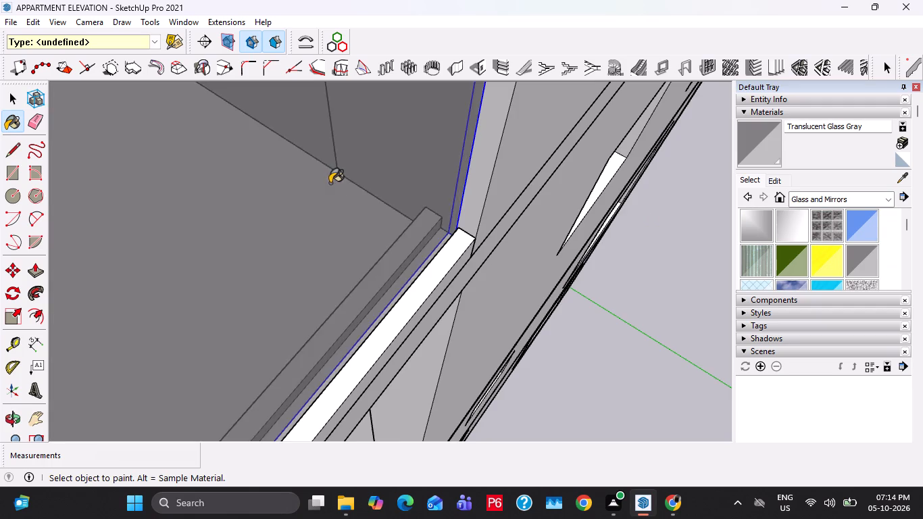
pyautogui.press('space')
pyautogui.scroll(-5, 330, 183)
pyautogui.press('Escape')
# Flip the upper grooved rail group upside down so its groove faces the glass panel.
pyautogui.moveTo(417, 218); pyautogui.dragTo(202, 162, button='middle')
pyautogui.scroll(-5, 237, 162)
pyautogui.keyDown('shift'); pyautogui.moveTo(322, 205); pyautogui.dragTo(537, 267, button='middle'); pyautogui.keyUp('shift')
pyautogui.scroll(-14, 532, 266)
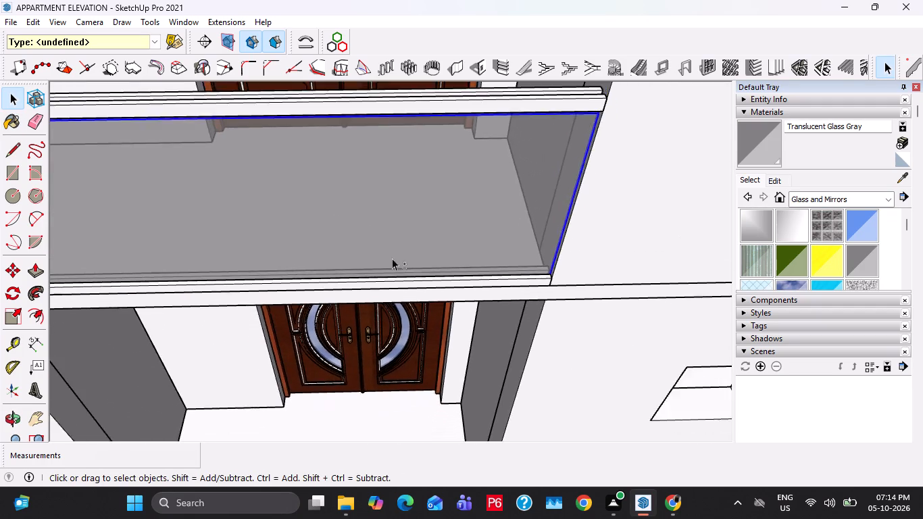
pyautogui.keyDown('shift'); pyautogui.moveTo(394, 256); pyautogui.dragTo(568, 303, button='middle'); pyautogui.keyUp('shift')
pyautogui.scroll(-4, 526, 276)
pyautogui.moveTo(571, 268); pyautogui.dragTo(568, 243, button='middle')
pyautogui.click(816, 201)
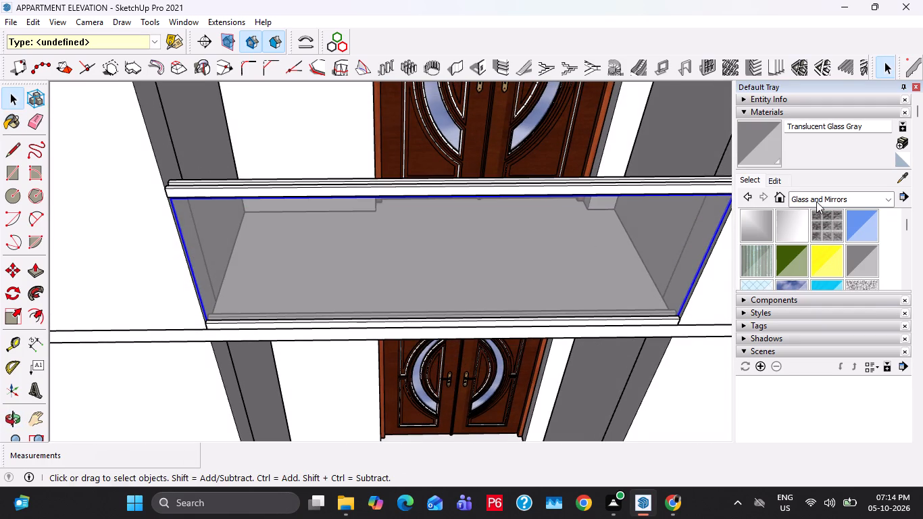
pyautogui.scroll(9, 232, 202)
pyautogui.press('Escape')
pyautogui.click(165, 183)
pyautogui.rightClick(165, 183)
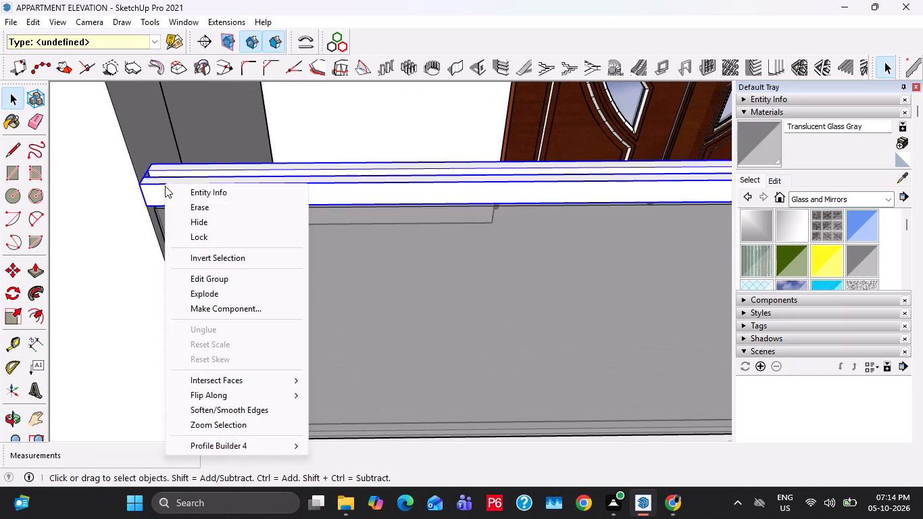
pyautogui.click(222, 398)
pyautogui.click(355, 420)
# Inside the glass panel group, Push/Pull the thin top face up to the level of the upper rail's lower front corner.
pyautogui.scroll(5, 172, 196)
pyautogui.moveTo(167, 189); pyautogui.dragTo(206, 134, button='middle')
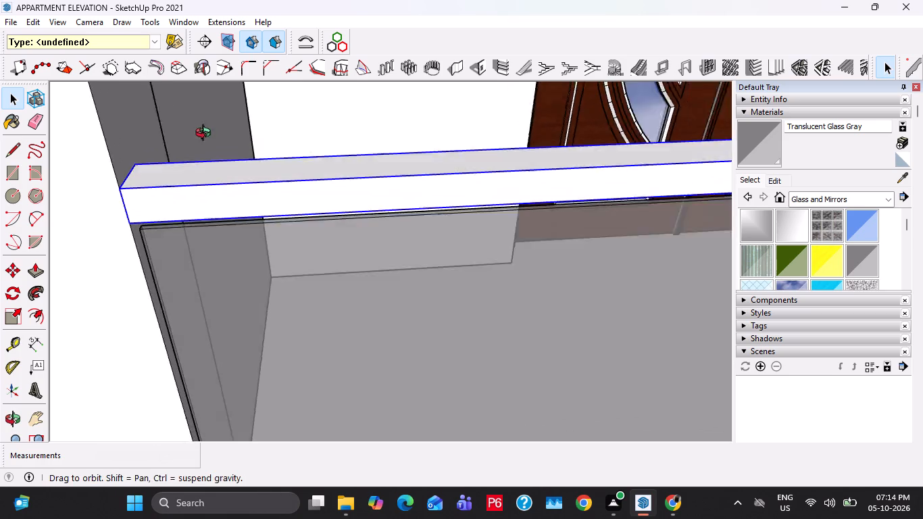
pyautogui.moveTo(206, 134); pyautogui.dragTo(211, 120, button='middle')
pyautogui.scroll(3, 157, 201)
pyautogui.doubleClick(184, 274)
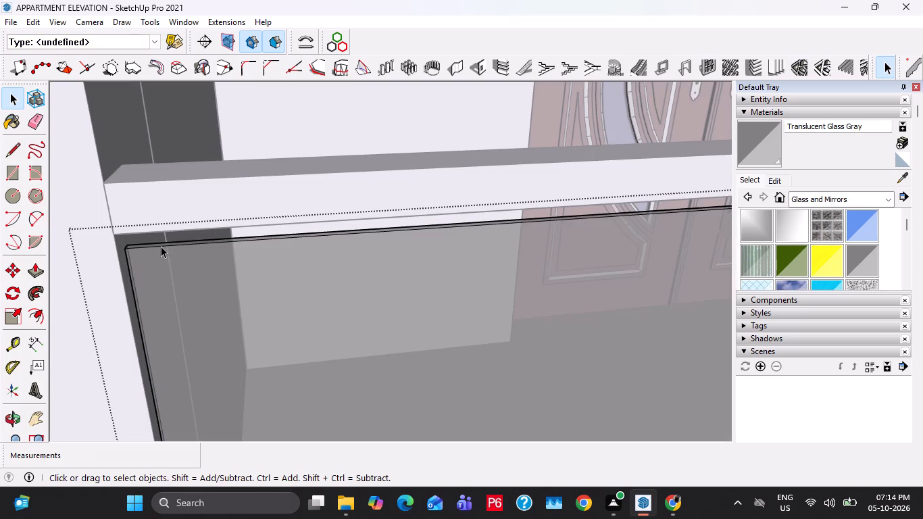
pyautogui.click(161, 246)
pyautogui.press('p')
pyautogui.click(161, 246)
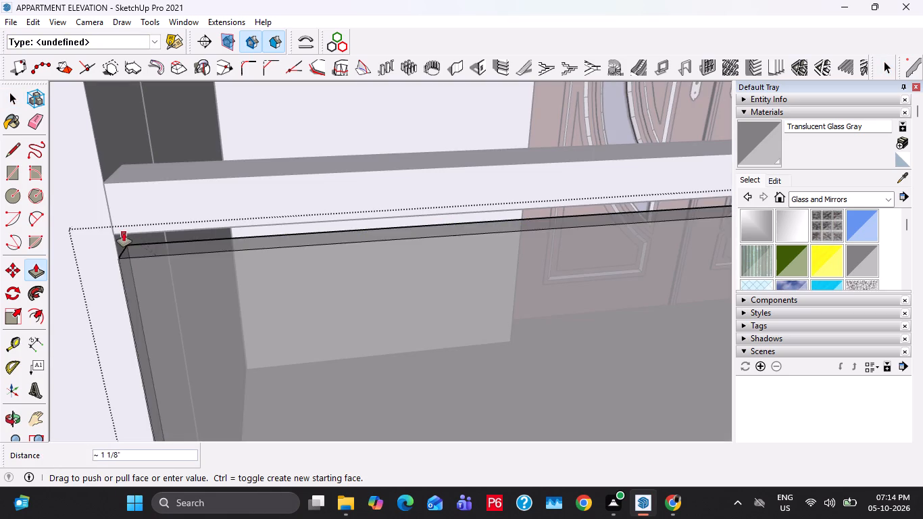
pyautogui.press('space')
pyautogui.scroll(10, 142, 251)
pyautogui.click(138, 243)
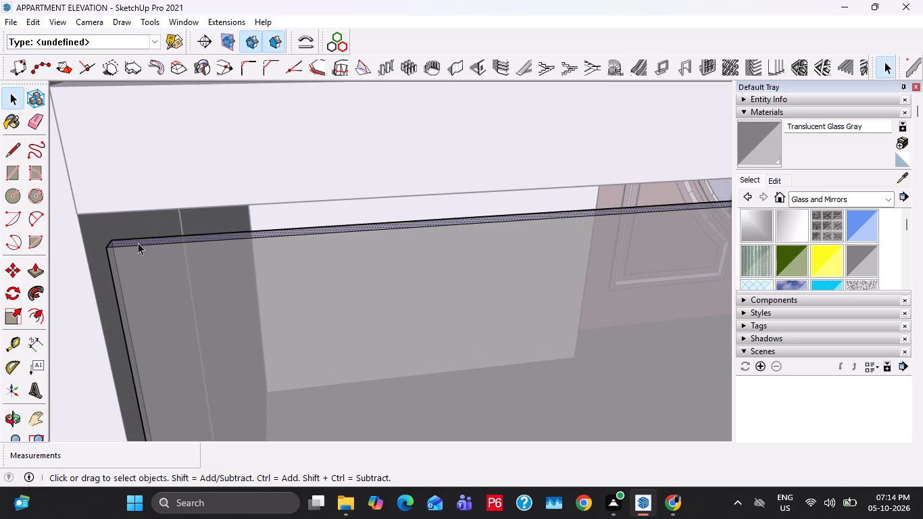
pyautogui.press('p')
pyautogui.click(138, 243)
pyautogui.click(78, 212)
pyautogui.press('space')
pyautogui.press('Escape')
pyautogui.press('space')
pyautogui.scroll(-8, 158, 200)
pyautogui.press('Escape')
pyautogui.press('Escape')
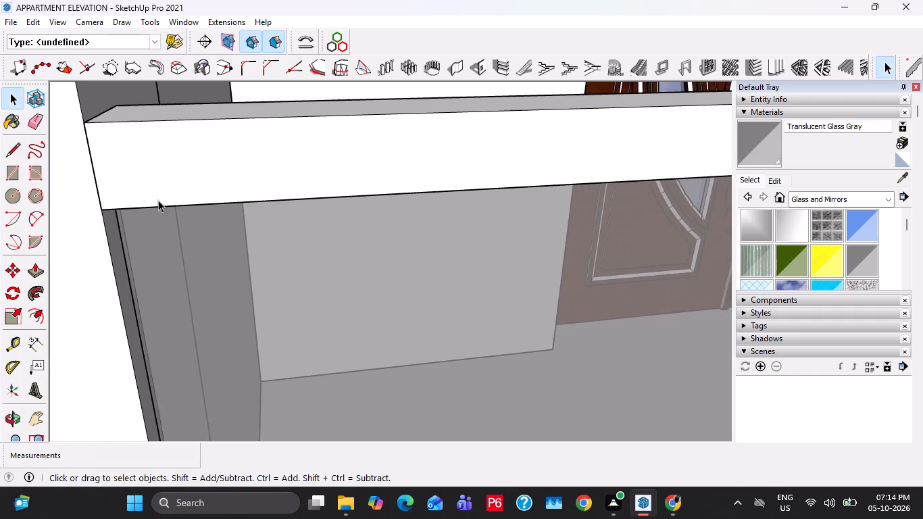
pyautogui.press('space')
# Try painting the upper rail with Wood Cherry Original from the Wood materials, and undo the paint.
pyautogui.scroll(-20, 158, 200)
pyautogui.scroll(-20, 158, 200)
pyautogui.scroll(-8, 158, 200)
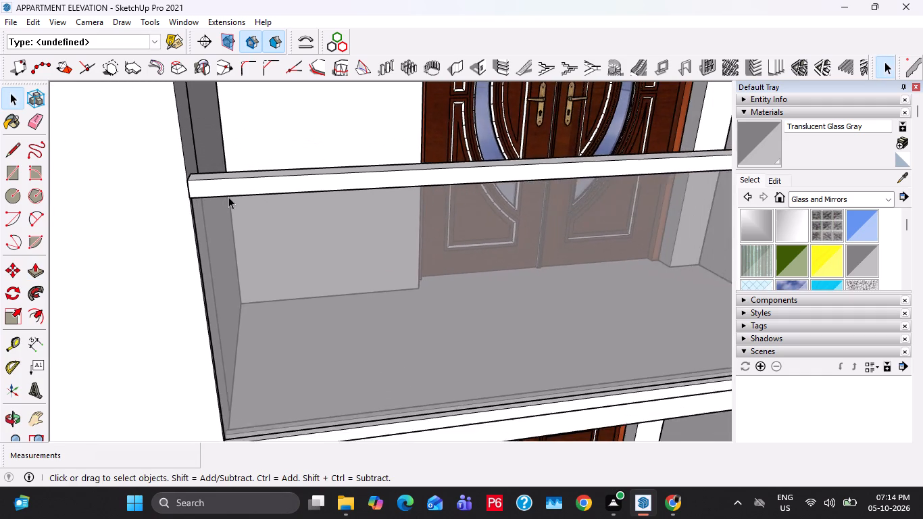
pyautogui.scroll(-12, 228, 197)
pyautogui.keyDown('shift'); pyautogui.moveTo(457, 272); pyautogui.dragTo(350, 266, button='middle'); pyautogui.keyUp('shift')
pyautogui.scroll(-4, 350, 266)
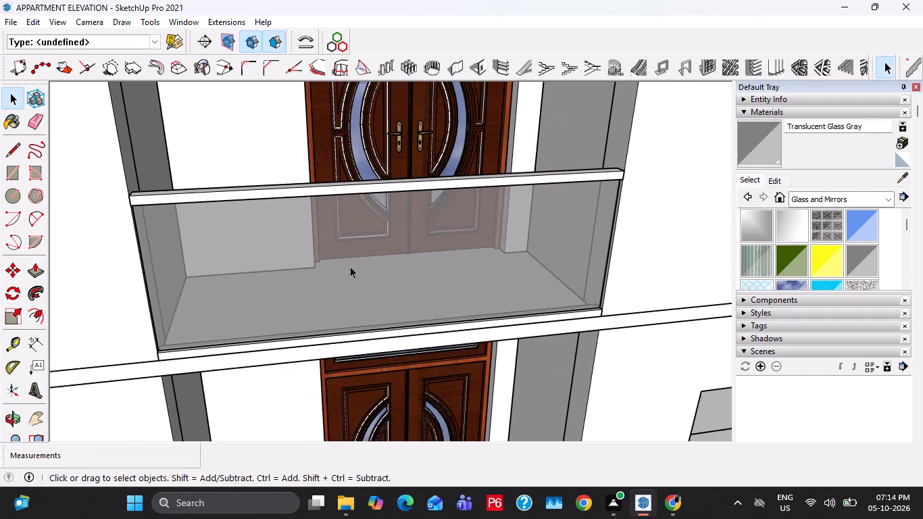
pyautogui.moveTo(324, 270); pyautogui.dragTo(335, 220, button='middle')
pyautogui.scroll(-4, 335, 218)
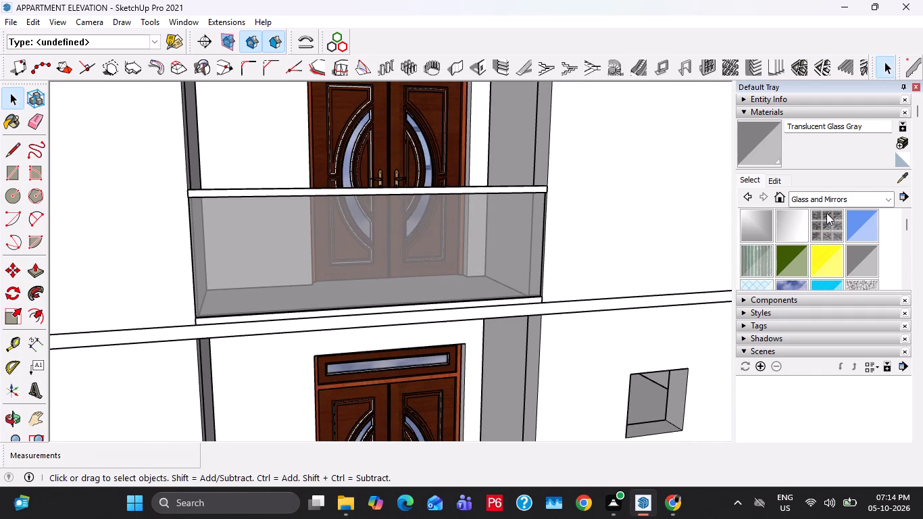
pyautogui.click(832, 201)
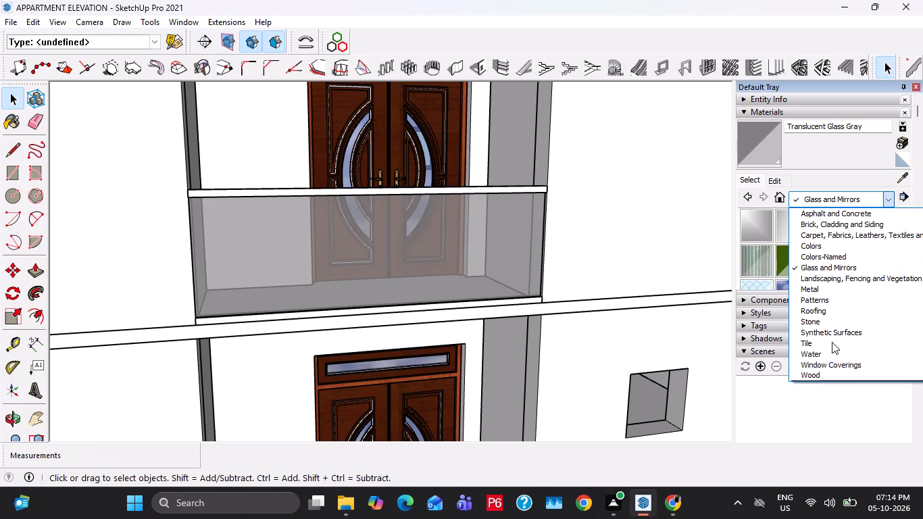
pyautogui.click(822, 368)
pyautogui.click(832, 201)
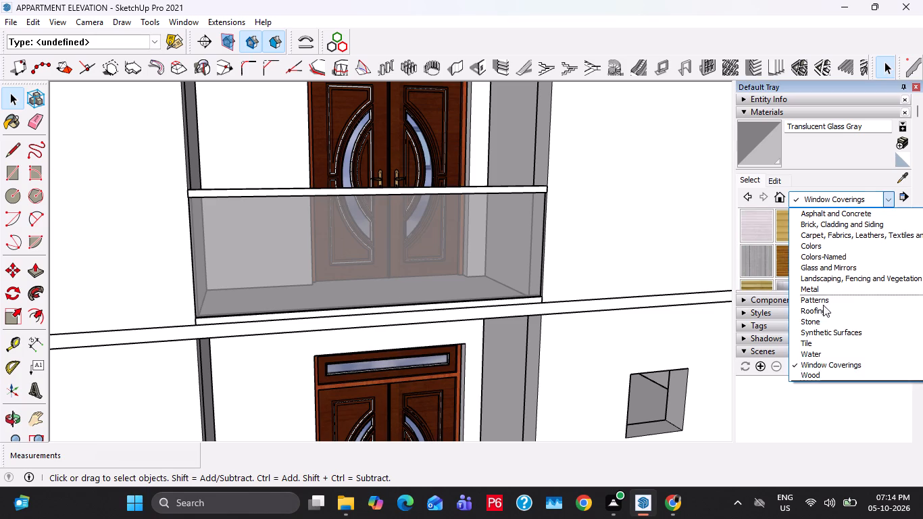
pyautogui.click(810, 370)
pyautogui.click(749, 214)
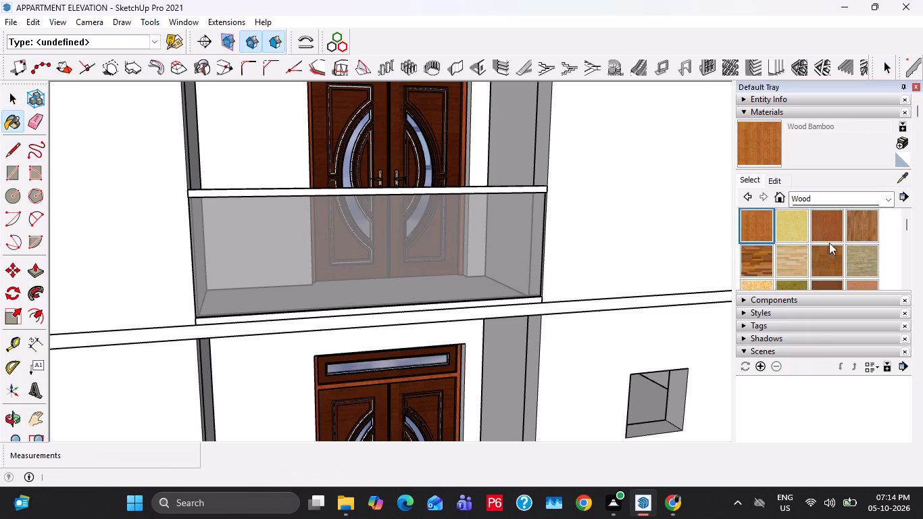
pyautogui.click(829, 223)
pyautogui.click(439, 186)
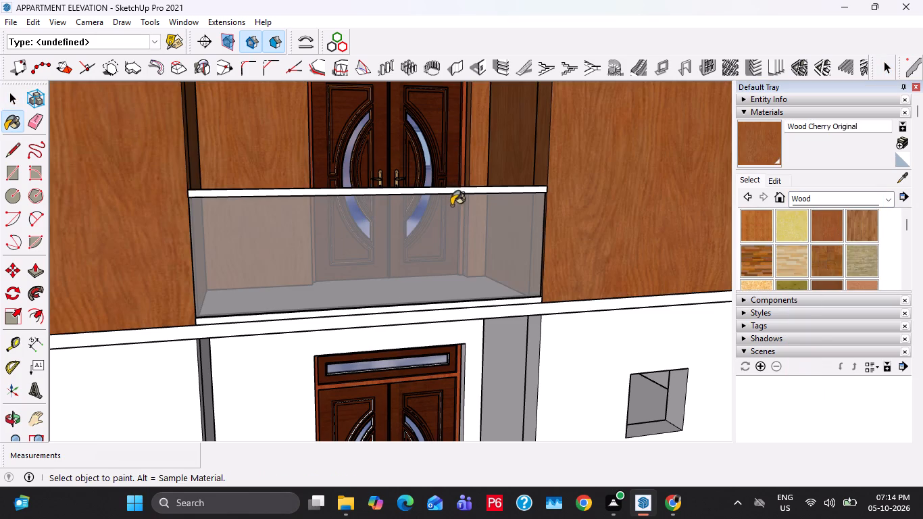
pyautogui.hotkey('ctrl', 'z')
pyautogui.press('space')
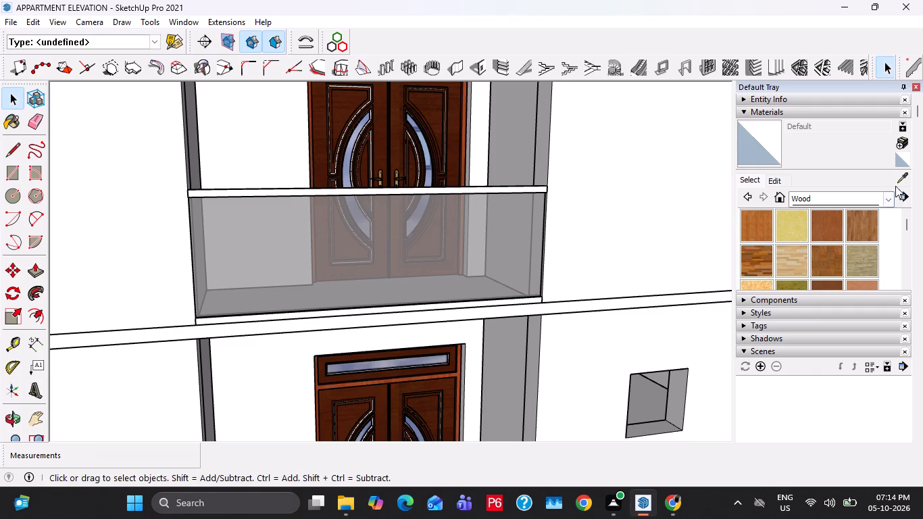
# Sample the dark wood material from the double door behind the railing.
pyautogui.click(896, 173)
pyautogui.click(455, 112)
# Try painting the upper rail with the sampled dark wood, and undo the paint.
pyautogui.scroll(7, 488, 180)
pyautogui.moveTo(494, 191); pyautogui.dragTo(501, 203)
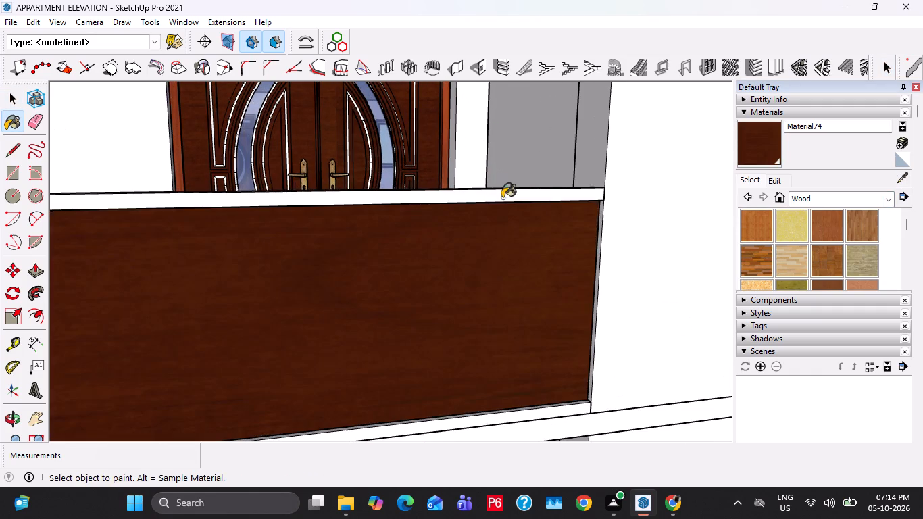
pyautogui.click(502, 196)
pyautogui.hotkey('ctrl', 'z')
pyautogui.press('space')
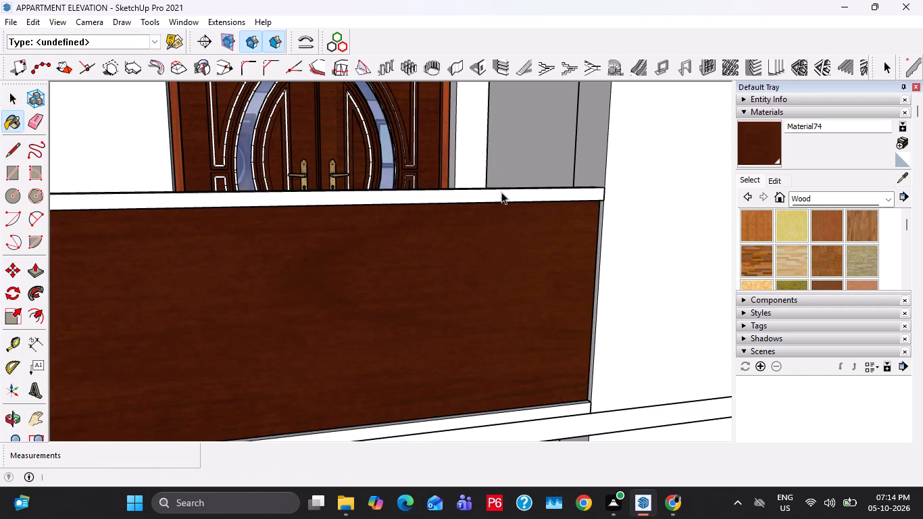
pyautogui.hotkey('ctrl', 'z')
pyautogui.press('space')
# Paint both the upper rail and the lower kerb of the glass railing with the sampled dark wood, Material74.
pyautogui.click(501, 192)
pyautogui.click(769, 146)
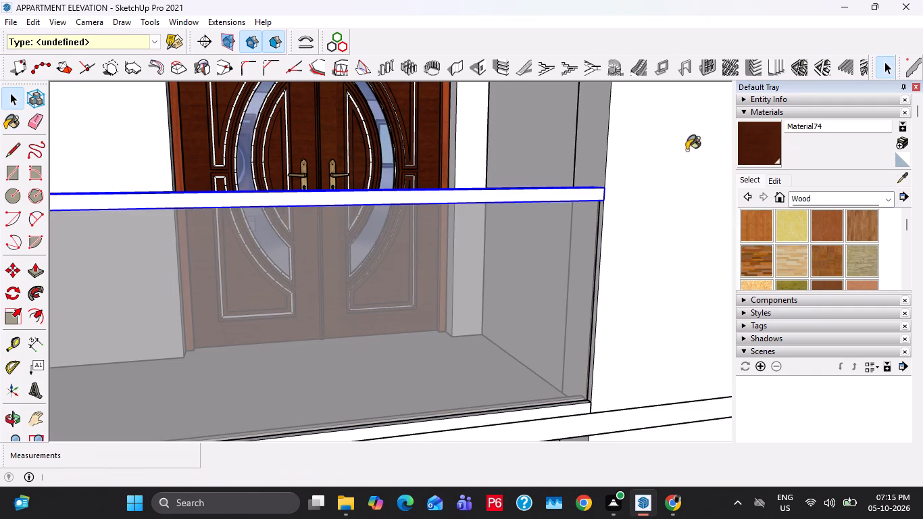
pyautogui.click(574, 189)
pyautogui.click(566, 408)
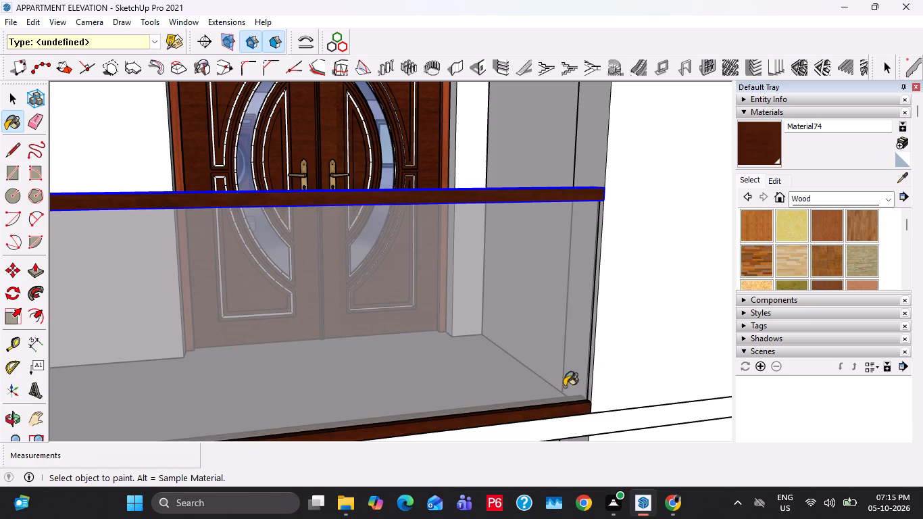
pyautogui.scroll(-13, 545, 349)
pyautogui.press('space')
pyautogui.press('Escape')
pyautogui.moveTo(224, 304); pyautogui.dragTo(149, 275, button='middle')
pyautogui.keyDown('shift'); pyautogui.moveTo(247, 332); pyautogui.dragTo(339, 317, button='middle'); pyautogui.keyUp('shift')
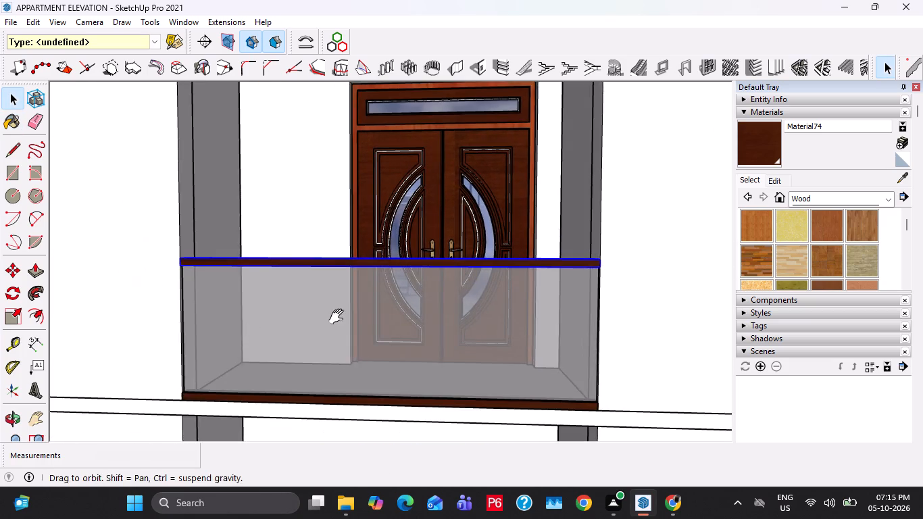
# Open the glass railing's upper wood rail for editing at its left end, with the underside in view.
pyautogui.keyDown('shift'); pyautogui.moveTo(339, 317); pyautogui.dragTo(343, 315, button='middle'); pyautogui.keyUp('shift')
pyautogui.scroll(17, 243, 295)
pyautogui.scroll(6, 296, 218)
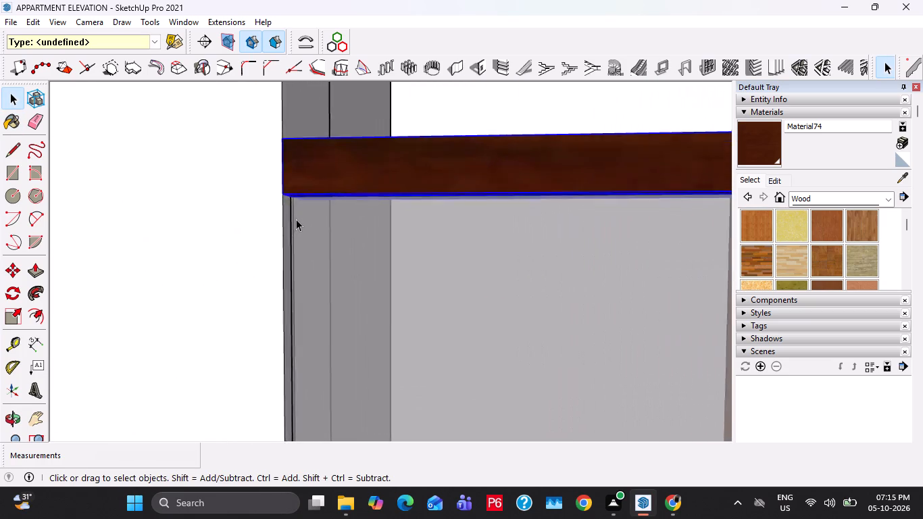
pyautogui.scroll(6, 296, 219)
pyautogui.keyDown('shift'); pyautogui.moveTo(301, 195); pyautogui.dragTo(318, 137, button='middle'); pyautogui.keyUp('shift')
pyautogui.doubleClick(332, 240)
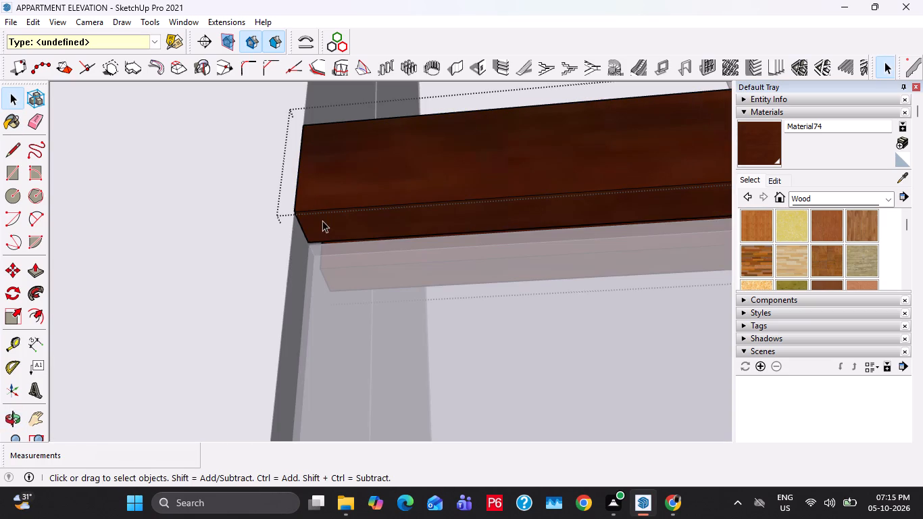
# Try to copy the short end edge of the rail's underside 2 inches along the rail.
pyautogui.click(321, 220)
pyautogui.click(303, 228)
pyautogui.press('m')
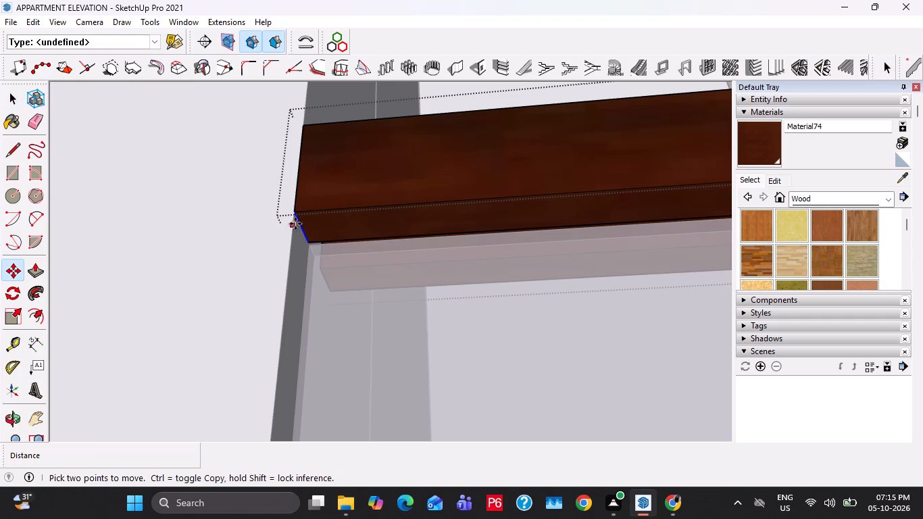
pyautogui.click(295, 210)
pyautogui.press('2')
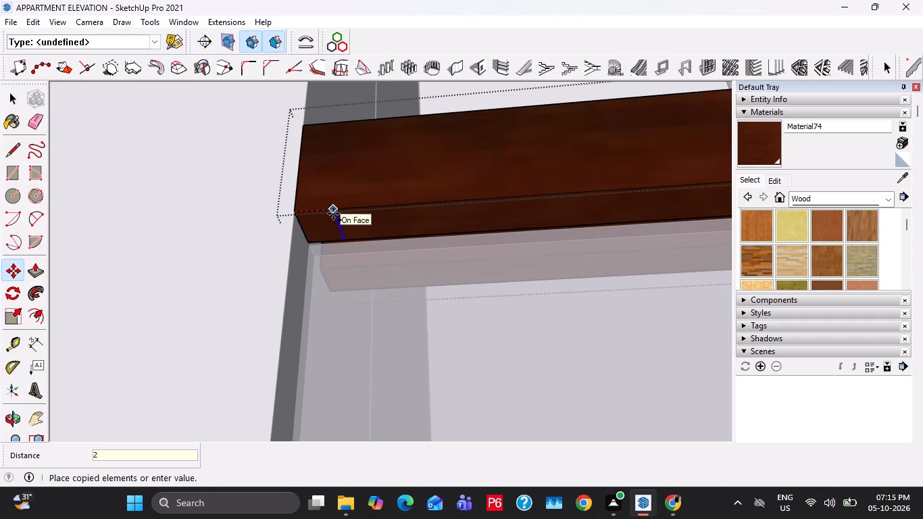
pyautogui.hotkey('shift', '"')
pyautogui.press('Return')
# Place a guide line across the rail's underside, 2 inches in from its left end edge.
pyautogui.scroll(-6, 396, 199)
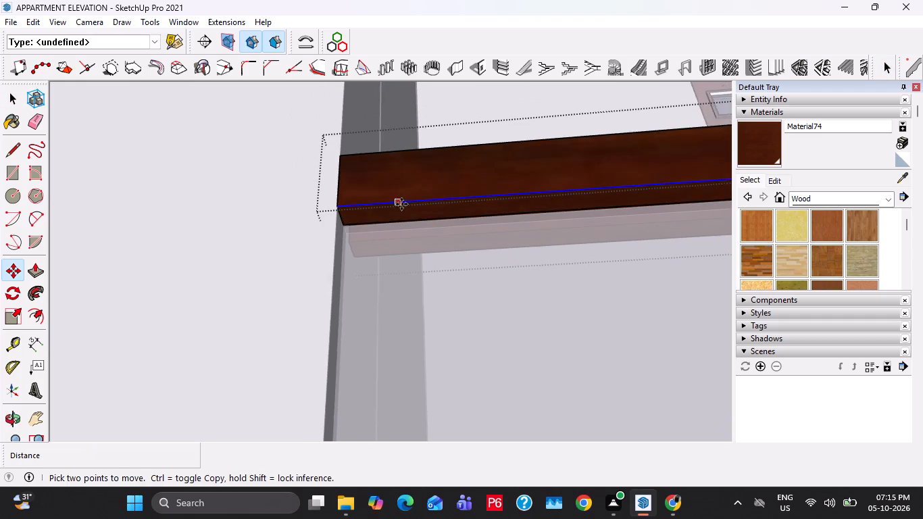
pyautogui.moveTo(401, 204); pyautogui.dragTo(411, 177, button='middle')
pyautogui.scroll(5, 338, 203)
pyautogui.press('space')
pyautogui.click(346, 209)
pyautogui.press('t')
pyautogui.scroll(3, 346, 213)
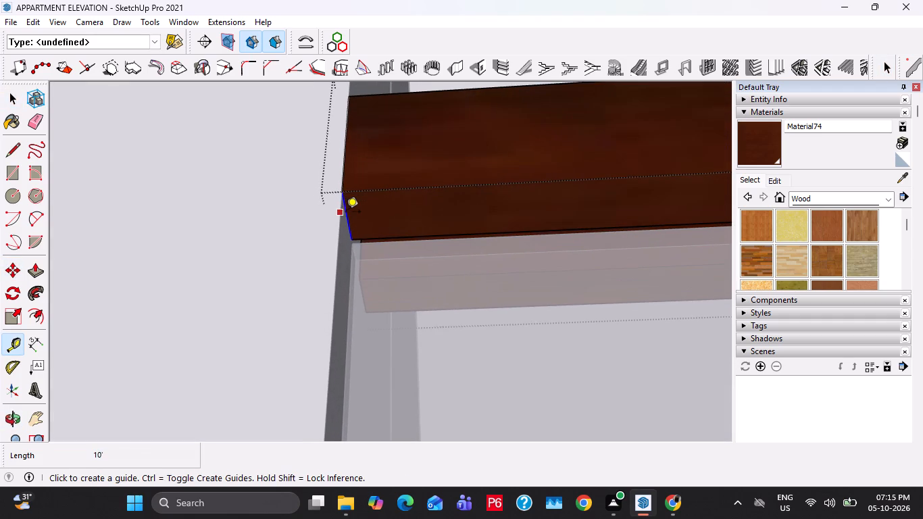
pyautogui.scroll(1, 349, 219)
pyautogui.doubleClick(349, 219)
pyautogui.click(345, 214)
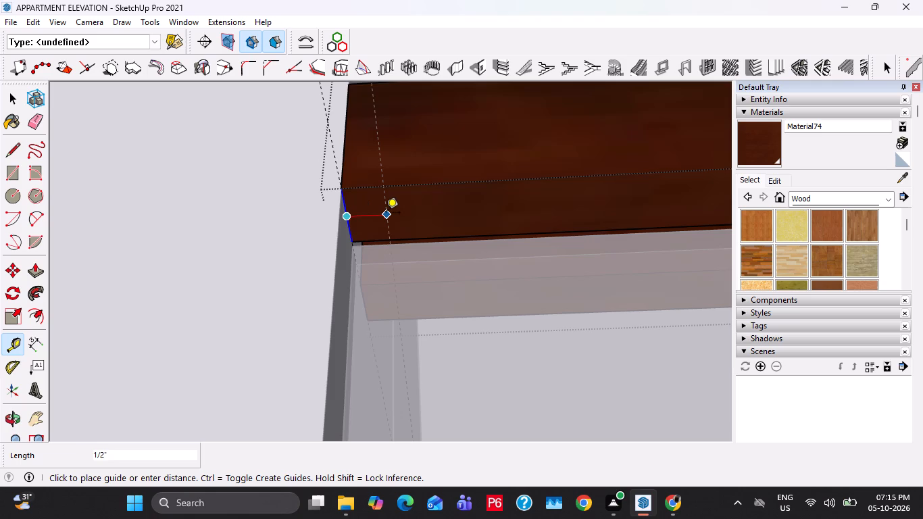
pyautogui.write('2"')
pyautogui.press('Return')
# Draw a line along the 2-inch guide across the rail's underside, from front edge to back edge.
pyautogui.press('space')
pyautogui.press('p')
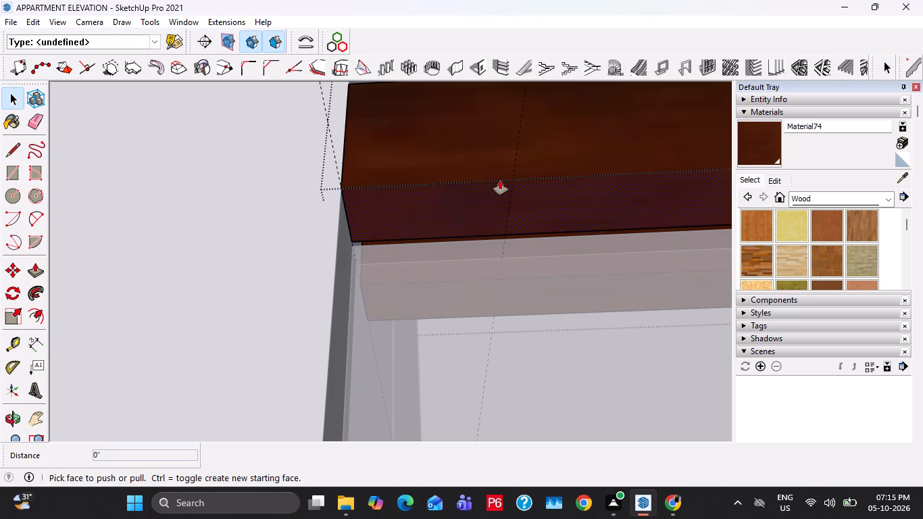
pyautogui.press('space')
pyautogui.press('l')
pyautogui.click(516, 180)
pyautogui.moveTo(516, 273); pyautogui.dragTo(476, 209, button='middle')
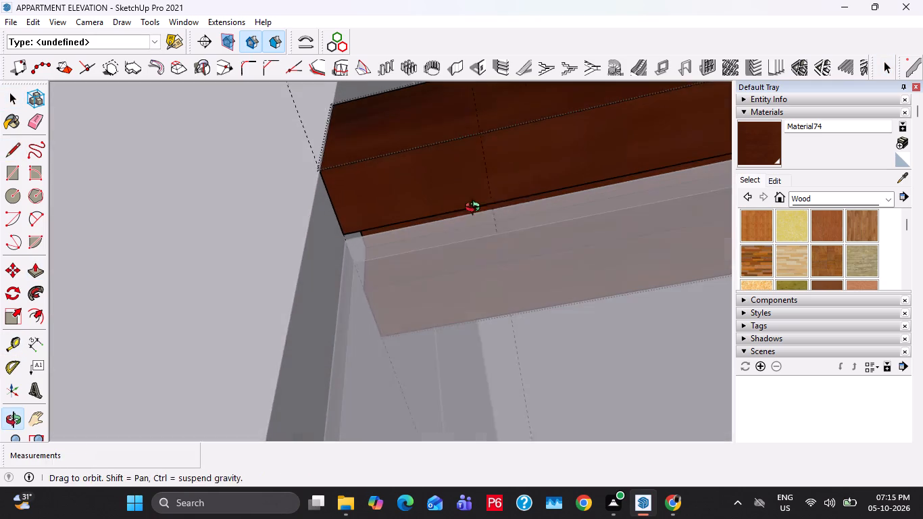
pyautogui.moveTo(476, 209); pyautogui.dragTo(474, 203, button='middle')
pyautogui.click(511, 318)
pyautogui.press('space')
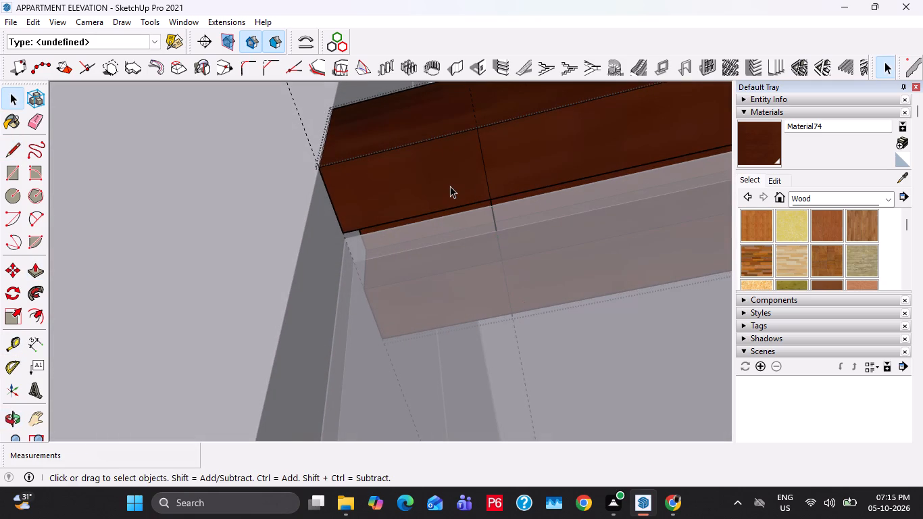
# Push/Pull the outer part of the 2-inch end face down 2' 10" to the lower kerb, forming a post in front of the glass.
pyautogui.click(450, 186)
pyautogui.press('p')
pyautogui.click(450, 186)
pyautogui.scroll(-12, 449, 367)
pyautogui.moveTo(450, 384); pyautogui.dragTo(450, 513, button='middle')
pyautogui.scroll(-15, 447, 353)
pyautogui.moveTo(443, 368); pyautogui.dragTo(405, 116, button='middle')
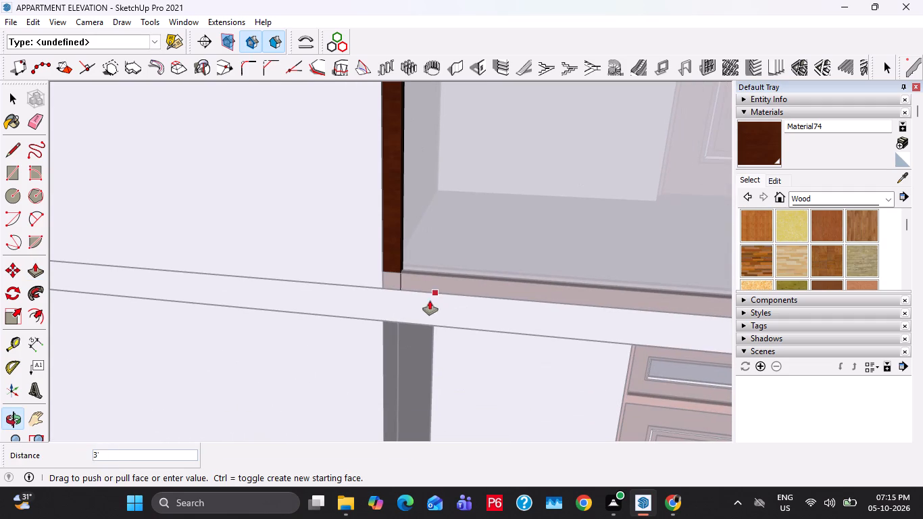
pyautogui.click(414, 275)
# Push/Pull the inner part of the same 2-inch end face down to the lower kerb, forming the post behind the glass.
pyautogui.moveTo(425, 195); pyautogui.dragTo(146, 222, button='middle')
pyautogui.keyDown('shift'); pyautogui.moveTo(451, 176); pyautogui.dragTo(458, 320, button='middle'); pyautogui.keyUp('shift')
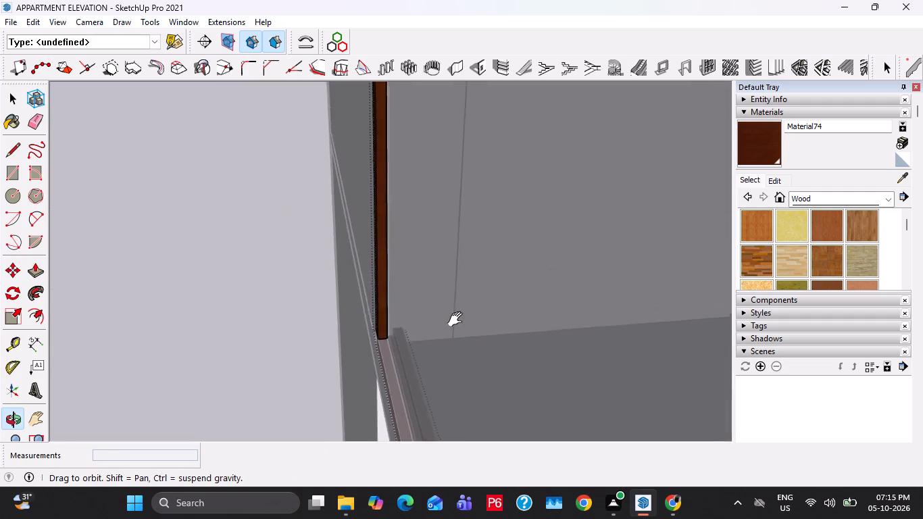
pyautogui.keyDown('shift'); pyautogui.moveTo(458, 320); pyautogui.dragTo(212, 356, button='middle'); pyautogui.keyUp('shift')
pyautogui.scroll(-4, 297, 264)
pyautogui.keyDown('shift'); pyautogui.moveTo(307, 271); pyautogui.dragTo(341, 403, button='middle'); pyautogui.keyUp('shift')
pyautogui.scroll(16, 369, 314)
pyautogui.middleClick(369, 314)
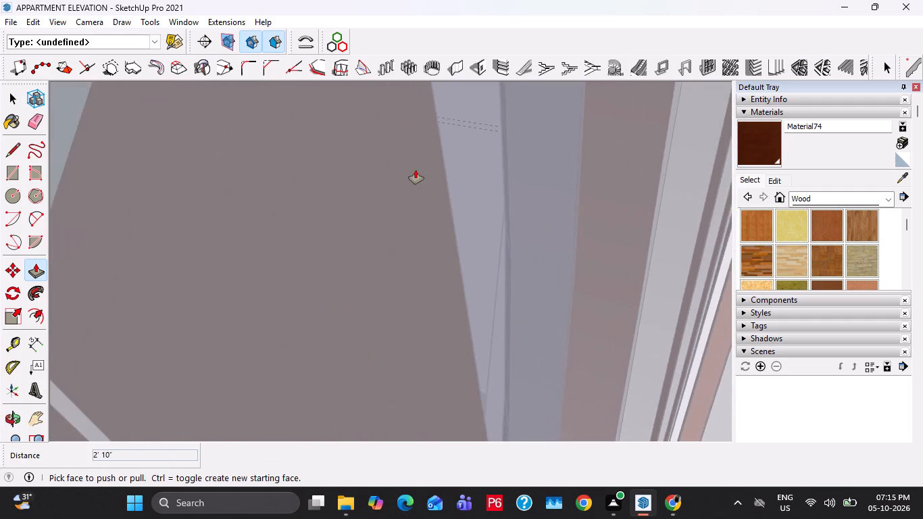
pyautogui.scroll(20, 416, 170)
pyautogui.scroll(16, 416, 170)
pyautogui.keyDown('shift'); pyautogui.moveTo(329, 138); pyautogui.dragTo(405, 293, button='middle'); pyautogui.keyUp('shift')
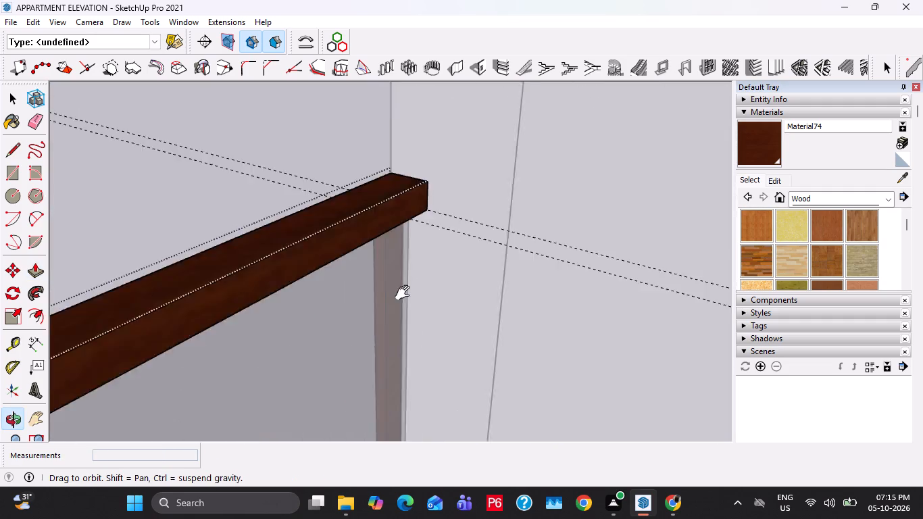
pyautogui.keyDown('shift'); pyautogui.moveTo(405, 293); pyautogui.dragTo(409, 86, button='middle'); pyautogui.keyUp('shift')
pyautogui.click(414, 237)
pyautogui.scroll(-3, 424, 326)
pyautogui.keyDown('shift'); pyautogui.moveTo(423, 355); pyautogui.dragTo(437, 158, button='middle'); pyautogui.keyUp('shift')
pyautogui.scroll(20, 437, 318)
pyautogui.scroll(11, 437, 318)
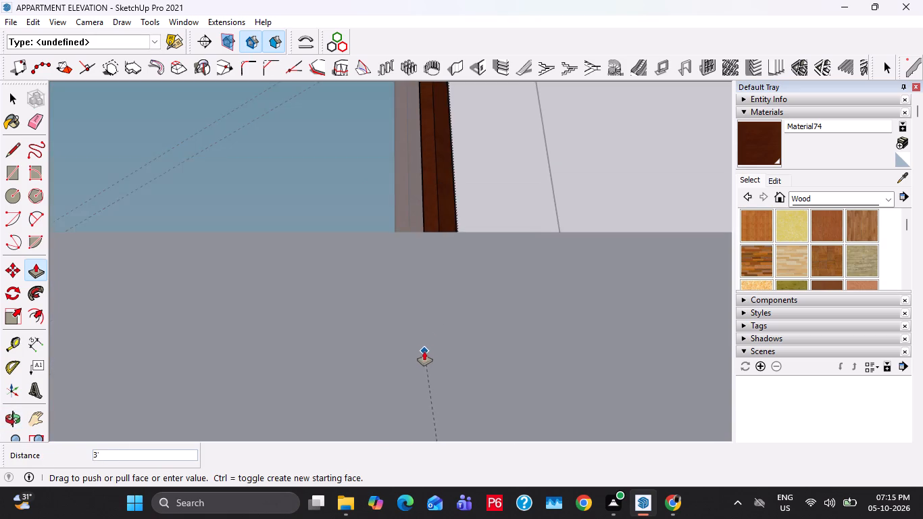
pyautogui.scroll(5, 424, 351)
pyautogui.moveTo(446, 322); pyautogui.dragTo(520, 238, button='middle')
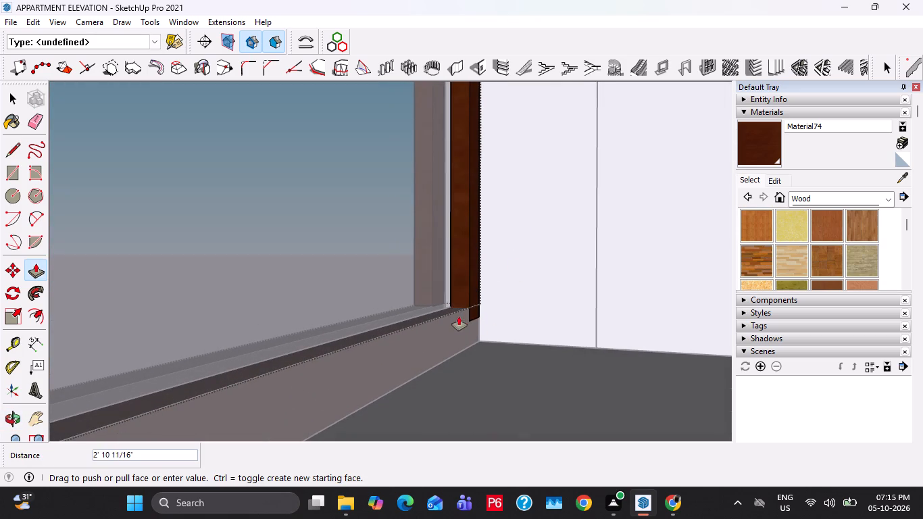
pyautogui.click(445, 311)
pyautogui.press('space')
pyautogui.moveTo(409, 316); pyautogui.dragTo(730, 373, button='middle')
pyautogui.scroll(-7, 357, 274)
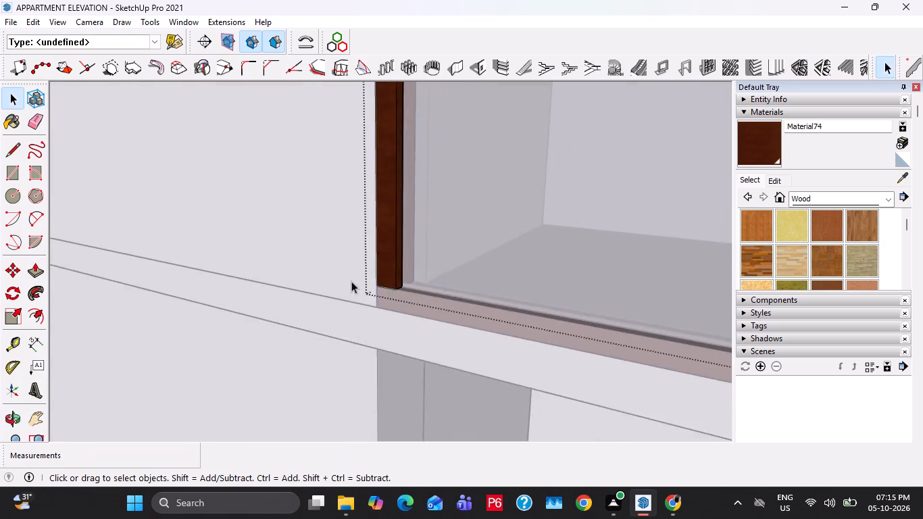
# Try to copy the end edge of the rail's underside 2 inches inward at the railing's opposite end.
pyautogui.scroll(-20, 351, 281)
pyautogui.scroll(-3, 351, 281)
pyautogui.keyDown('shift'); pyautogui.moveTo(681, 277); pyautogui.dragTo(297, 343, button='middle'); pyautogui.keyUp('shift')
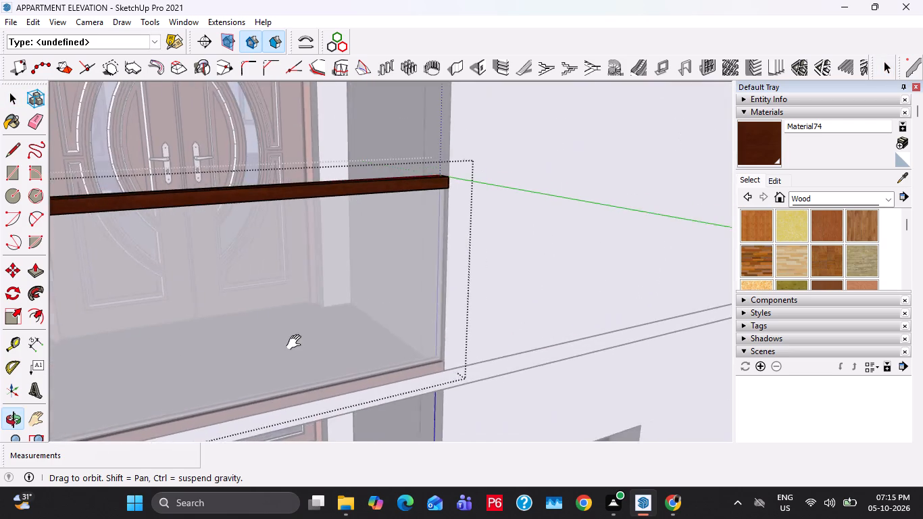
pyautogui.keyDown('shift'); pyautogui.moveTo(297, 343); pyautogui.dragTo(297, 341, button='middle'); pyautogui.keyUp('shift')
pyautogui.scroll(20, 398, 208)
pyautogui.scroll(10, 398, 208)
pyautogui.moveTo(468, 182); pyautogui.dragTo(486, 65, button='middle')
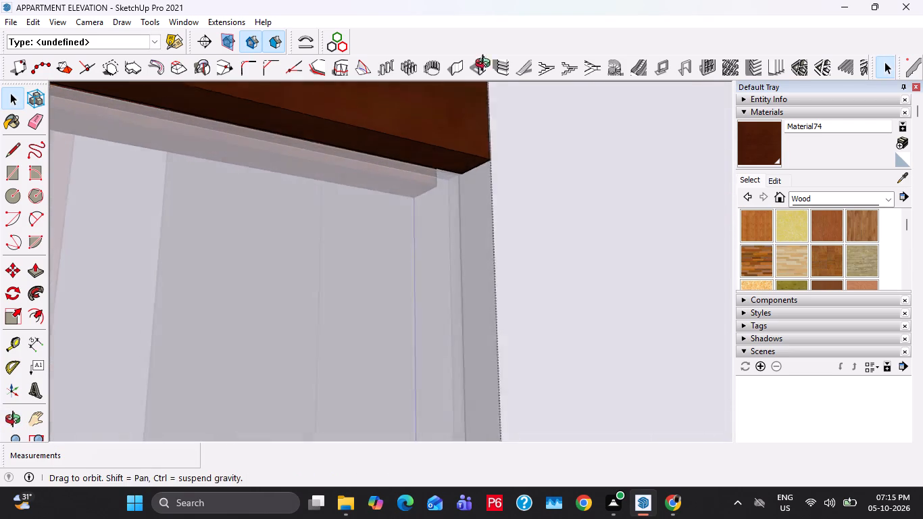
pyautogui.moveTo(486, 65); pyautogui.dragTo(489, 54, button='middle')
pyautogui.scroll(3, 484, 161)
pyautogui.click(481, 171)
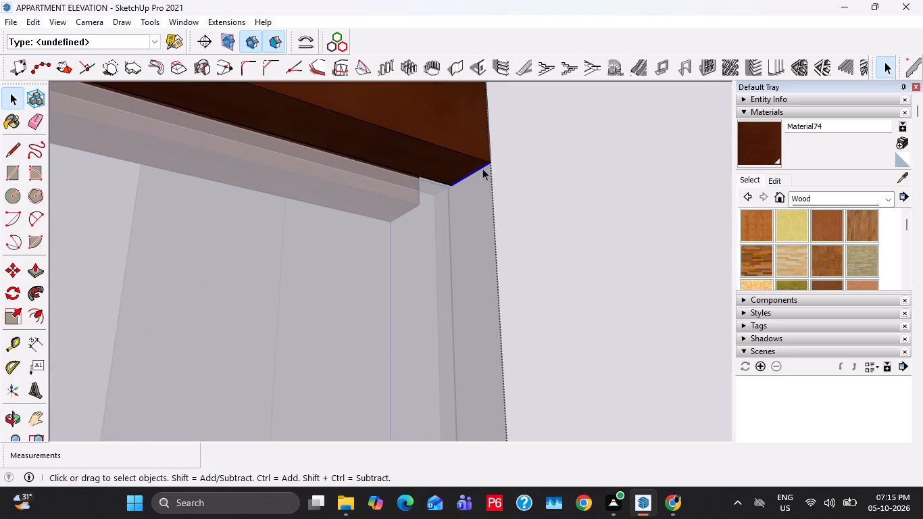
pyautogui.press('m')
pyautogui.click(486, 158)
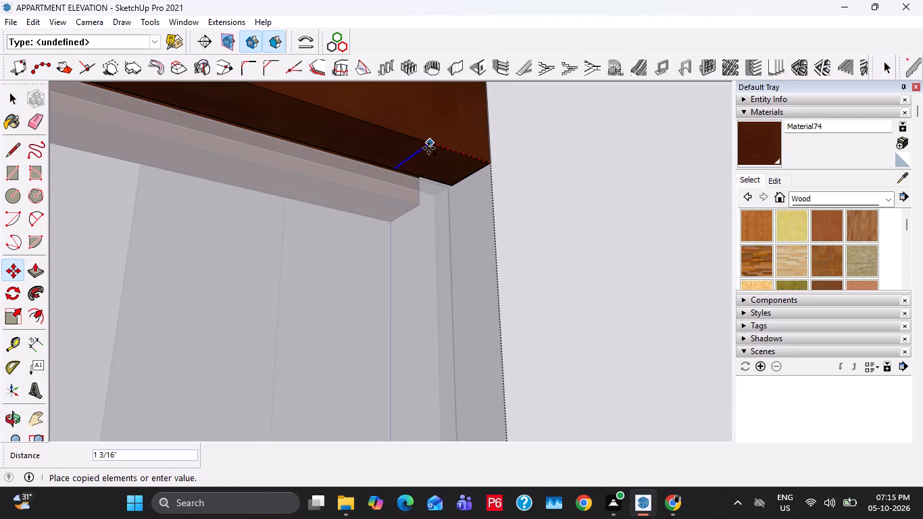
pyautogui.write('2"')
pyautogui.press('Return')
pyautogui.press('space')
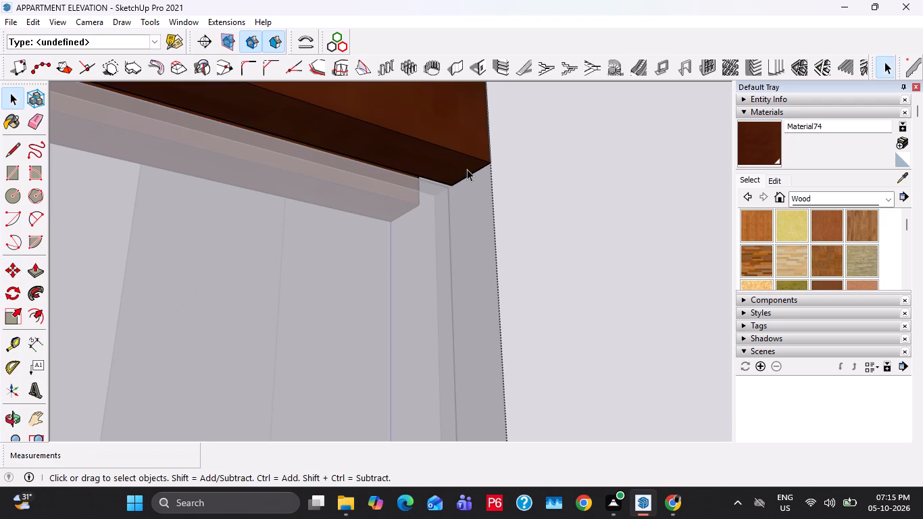
# Place a guide line across the rail's underside, 2 inches in from its right end edge.
pyautogui.scroll(3, 473, 170)
pyautogui.press('t')
pyautogui.click(476, 170)
pyautogui.write('2"')
pyautogui.press('Return')
pyautogui.press('space')
# Draw a line along the 2-inch guide across the rail's underside, from front edge to back edge.
pyautogui.press('l')
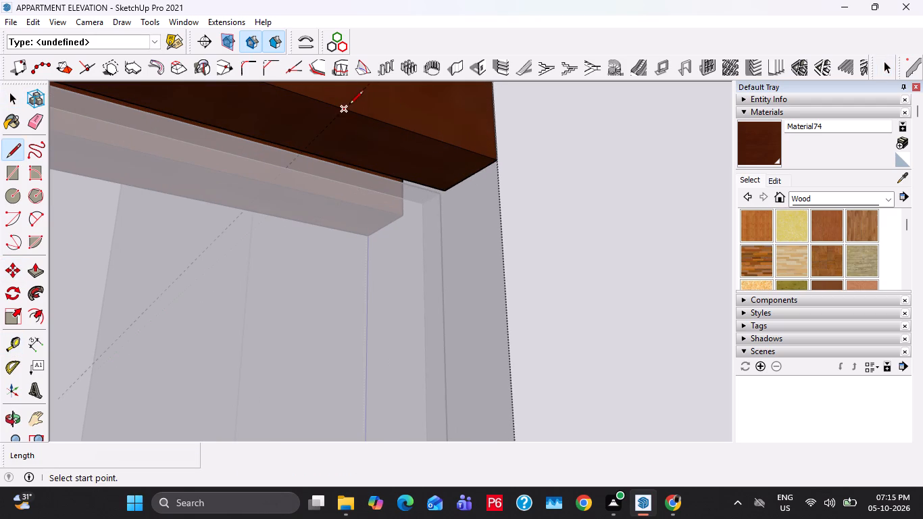
pyautogui.click(349, 105)
pyautogui.moveTo(293, 166); pyautogui.dragTo(371, 110, button='middle')
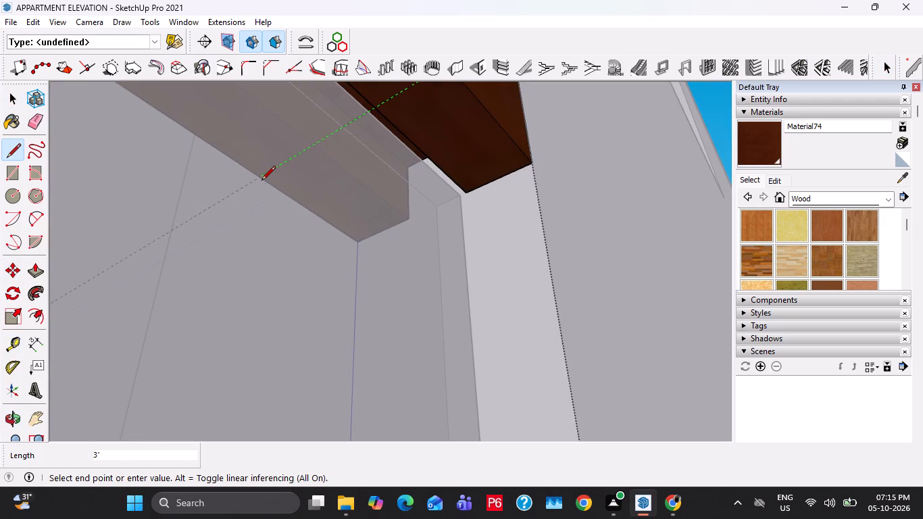
pyautogui.click(261, 181)
pyautogui.press('space')
# Push/Pull the outer part of the 2-inch end face down 2' 10" to the kerb, forming the front post.
pyautogui.click(445, 141)
pyautogui.scroll(-5, 446, 142)
pyautogui.press('p')
pyautogui.click(447, 147)
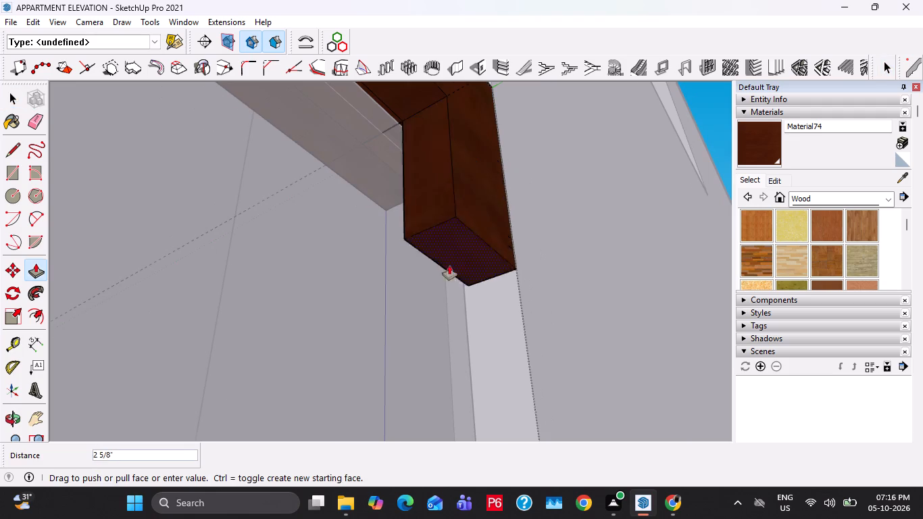
pyautogui.scroll(-6, 437, 301)
pyautogui.moveTo(452, 318); pyautogui.dragTo(387, 159, button='middle')
pyautogui.scroll(-6, 382, 167)
pyautogui.keyDown('shift'); pyautogui.moveTo(404, 310); pyautogui.dragTo(346, 381, button='middle'); pyautogui.keyUp('shift')
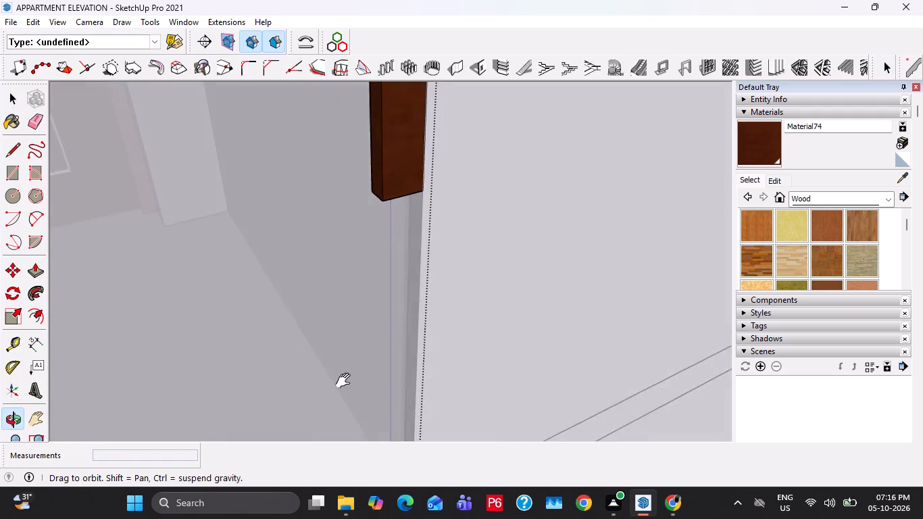
pyautogui.keyDown('shift'); pyautogui.moveTo(346, 381); pyautogui.dragTo(357, 180, button='middle'); pyautogui.keyUp('shift')
pyautogui.click(382, 342)
# Push/Pull the inner part of the 2-inch end face down 2' 10" to the kerb behind the glass, and finish editing the rail group.
pyautogui.moveTo(339, 304); pyautogui.dragTo(685, 189, button='middle')
pyautogui.keyDown('shift'); pyautogui.moveTo(474, 169); pyautogui.dragTo(478, 451, button='middle'); pyautogui.keyUp('shift')
pyautogui.keyDown('shift'); pyautogui.moveTo(366, 62); pyautogui.dragTo(372, 239, button='middle'); pyautogui.keyUp('shift')
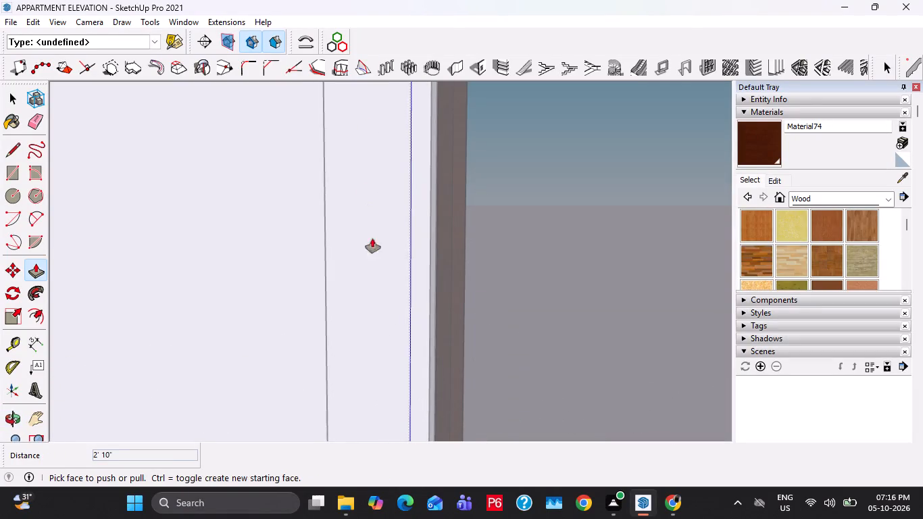
pyautogui.keyDown('shift'); pyautogui.moveTo(372, 239); pyautogui.dragTo(373, 259, button='middle'); pyautogui.keyUp('shift')
pyautogui.keyDown('shift'); pyautogui.moveTo(395, 151); pyautogui.dragTo(382, 325, button='middle'); pyautogui.keyUp('shift')
pyautogui.moveTo(434, 258); pyautogui.dragTo(419, 150, button='middle')
pyautogui.click(418, 214)
pyautogui.scroll(-5, 392, 280)
pyautogui.keyDown('shift'); pyautogui.moveTo(397, 287); pyautogui.dragTo(414, 120, button='middle'); pyautogui.keyUp('shift')
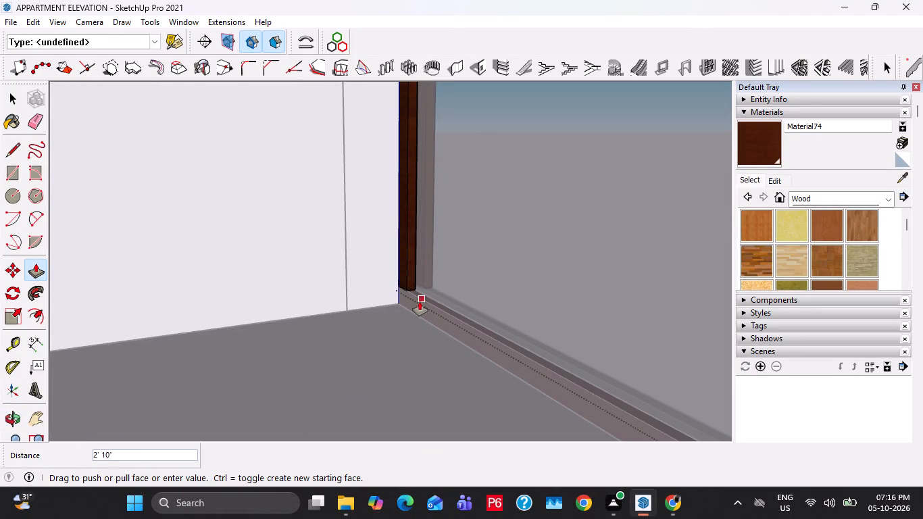
pyautogui.click(420, 296)
pyautogui.press('space')
pyautogui.moveTo(484, 255); pyautogui.dragTo(235, 295, button='middle')
pyautogui.press('`')
pyautogui.scroll(-16, 351, 244)
pyautogui.press('Escape')
pyautogui.press('Escape')
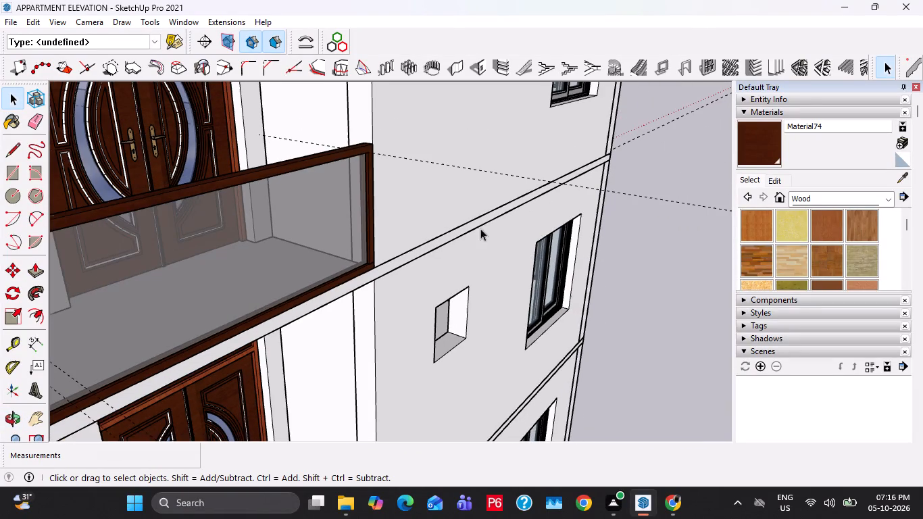
# Sample the Translucent Glass Sky Reflection material from the double door's glass and paint the railing's glass panel with it.
pyautogui.click(898, 175)
pyautogui.scroll(7, 168, 138)
pyautogui.click(201, 155)
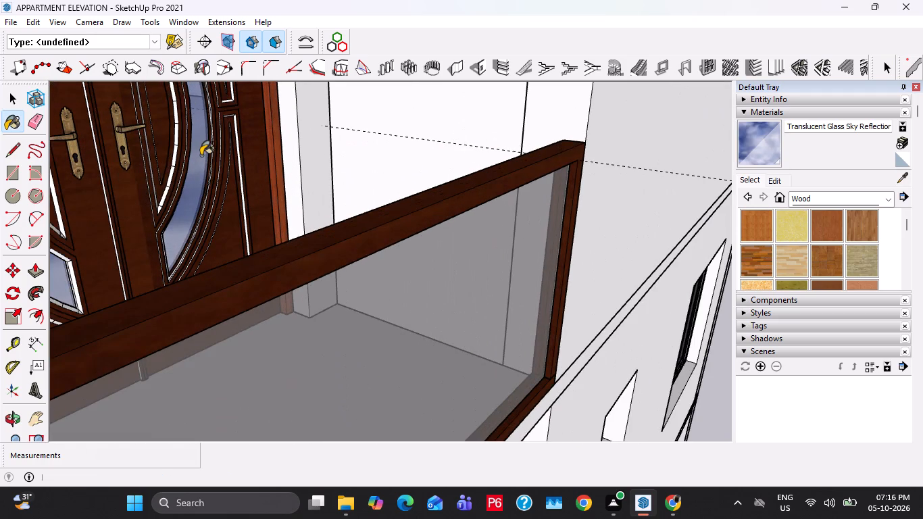
pyautogui.click(397, 297)
pyautogui.scroll(-20, 405, 274)
pyautogui.press('space')
pyautogui.moveTo(393, 262); pyautogui.dragTo(260, 247, button='middle')
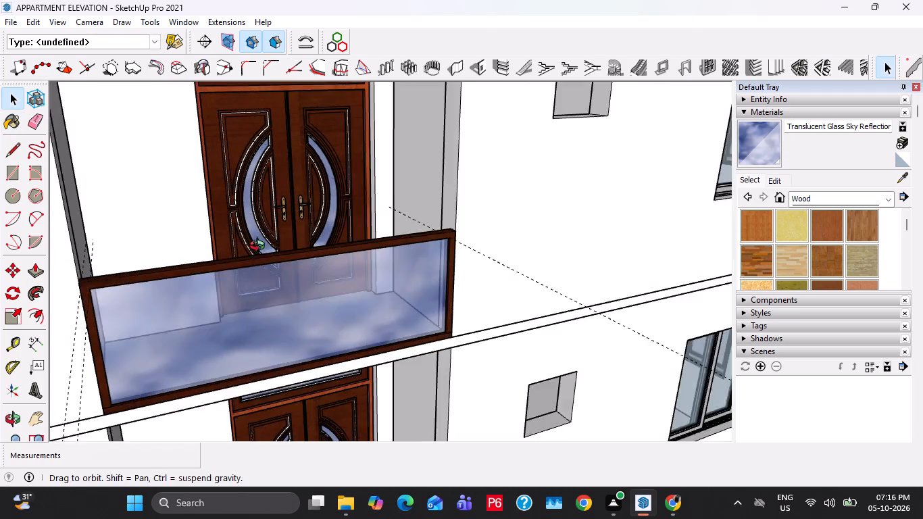
pyautogui.moveTo(260, 247); pyautogui.dragTo(253, 243, button='middle')
pyautogui.scroll(-6, 362, 273)
pyautogui.moveTo(436, 300); pyautogui.dragTo(376, 257, button='middle')
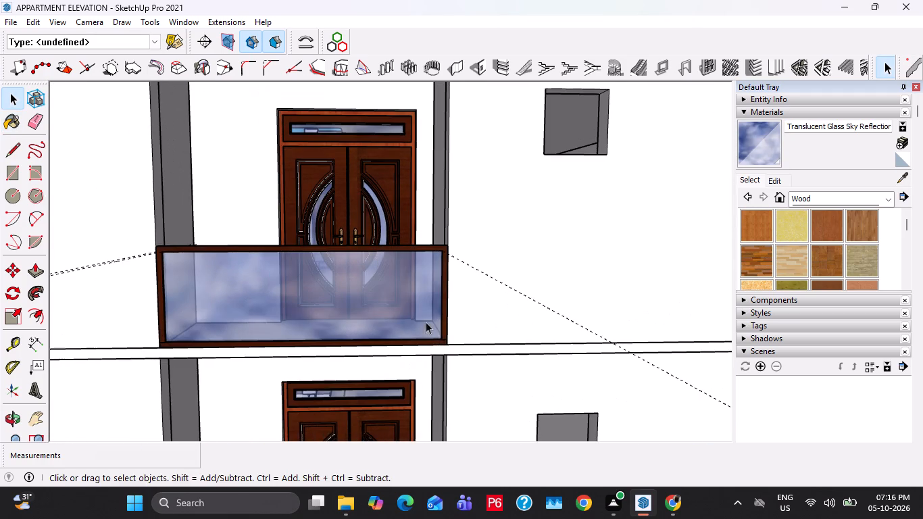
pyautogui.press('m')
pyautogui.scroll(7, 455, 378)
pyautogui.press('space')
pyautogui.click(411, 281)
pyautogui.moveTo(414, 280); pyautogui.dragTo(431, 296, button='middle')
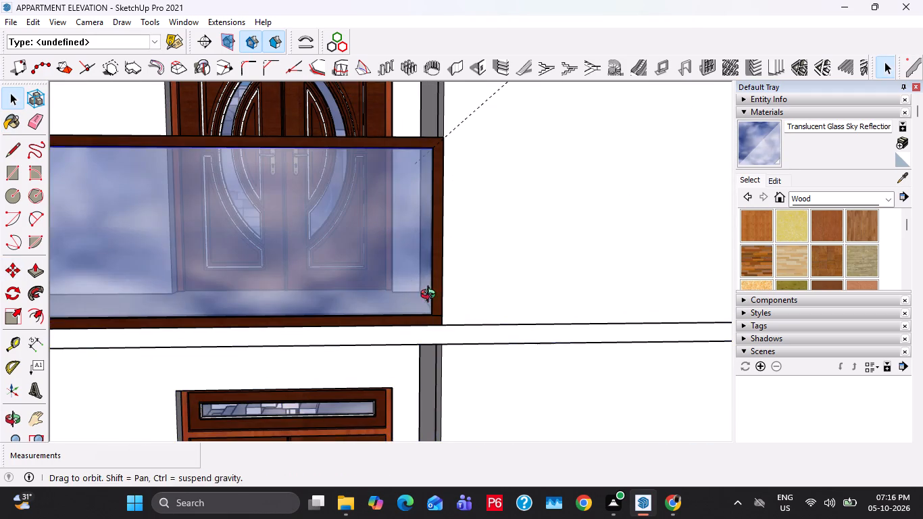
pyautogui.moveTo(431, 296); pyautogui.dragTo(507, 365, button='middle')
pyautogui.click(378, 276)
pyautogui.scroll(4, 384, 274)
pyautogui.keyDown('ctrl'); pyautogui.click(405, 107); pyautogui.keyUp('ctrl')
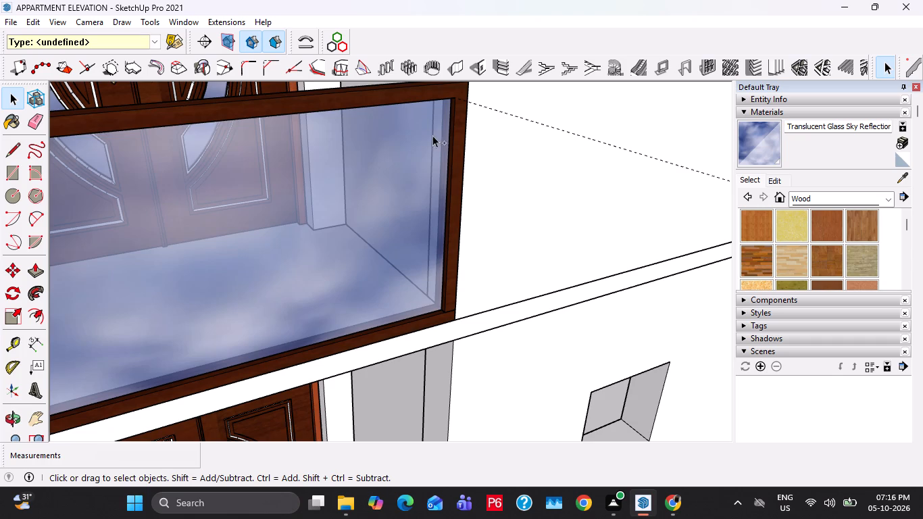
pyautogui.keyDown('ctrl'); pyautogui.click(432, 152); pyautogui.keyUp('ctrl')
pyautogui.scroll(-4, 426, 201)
# Delete all guides from the model.
pyautogui.click(32, 28)
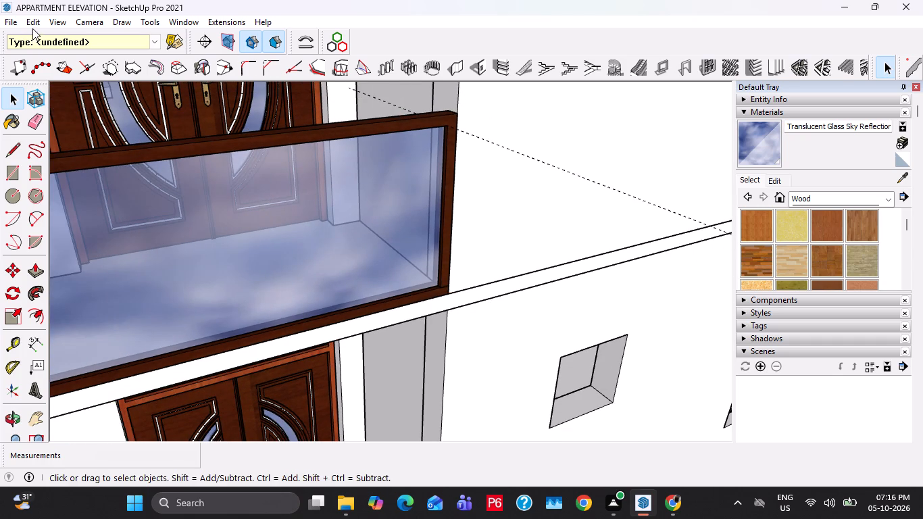
pyautogui.click(30, 23)
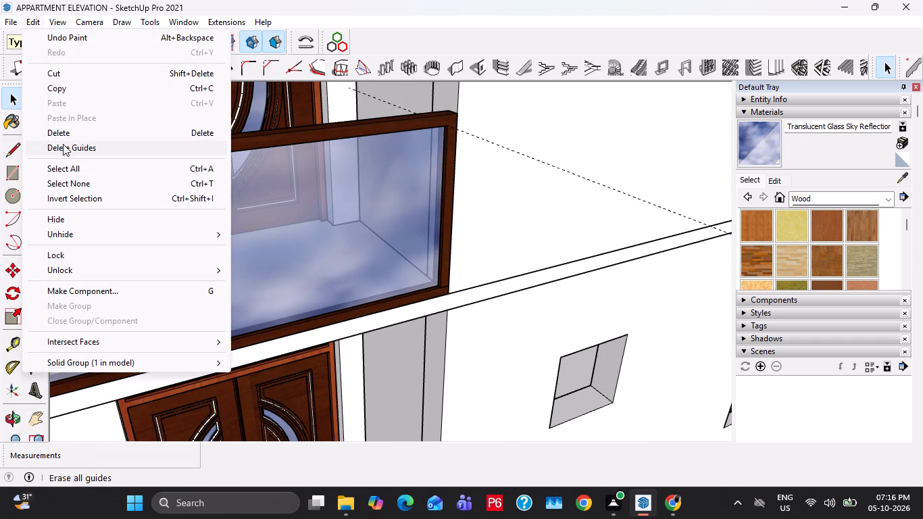
pyautogui.click(63, 144)
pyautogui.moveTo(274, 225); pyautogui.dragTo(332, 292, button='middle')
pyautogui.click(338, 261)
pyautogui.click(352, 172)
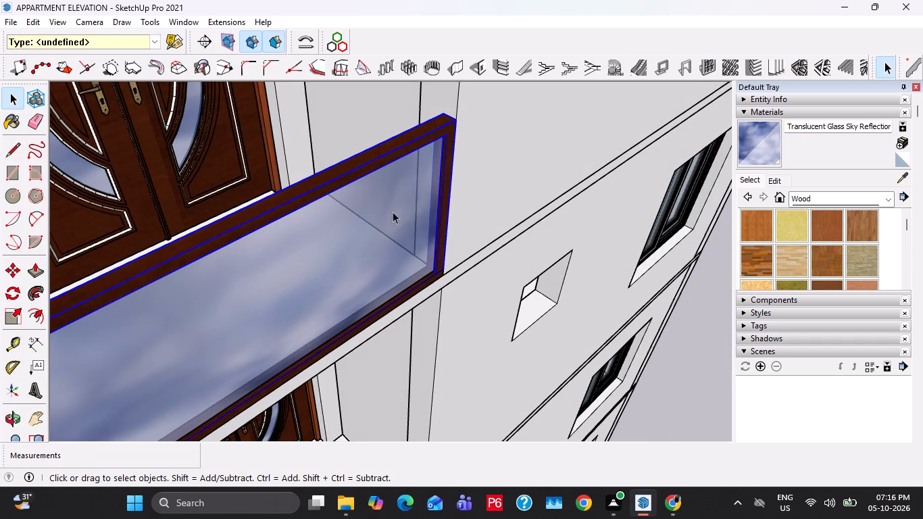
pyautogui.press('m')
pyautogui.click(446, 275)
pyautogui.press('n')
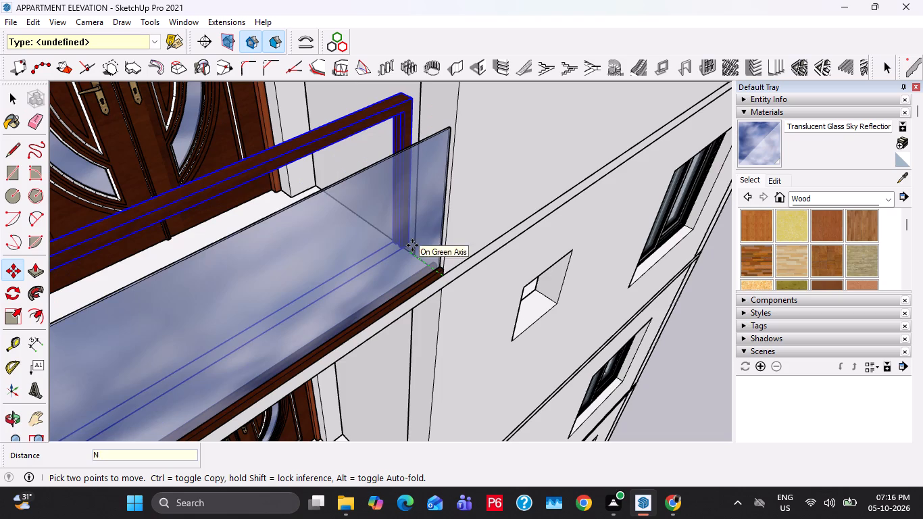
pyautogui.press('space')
# Select the railing's wood frame, glass panel and kerb together and group them as one railing.
pyautogui.keyDown('ctrl'); pyautogui.click(402, 238); pyautogui.keyUp('ctrl')
pyautogui.keyDown('ctrl'); pyautogui.click(427, 286); pyautogui.keyUp('ctrl')
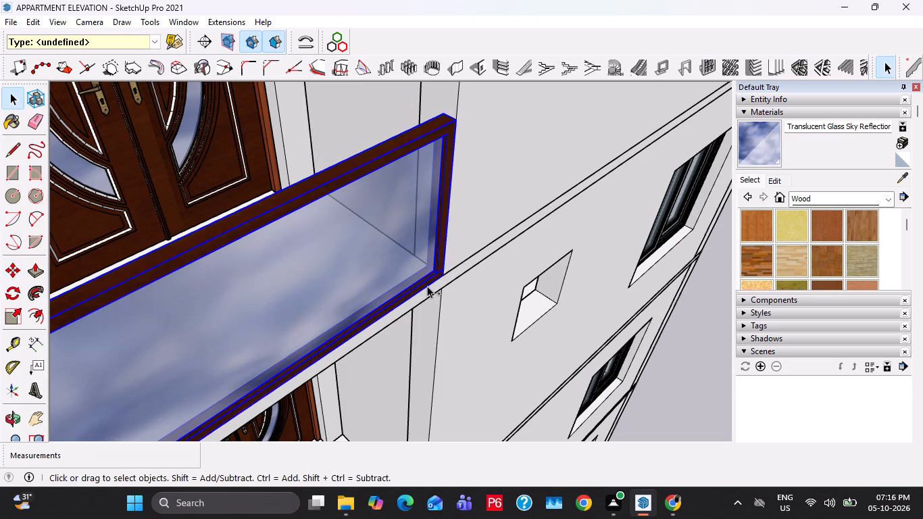
pyautogui.rightClick(422, 283)
pyautogui.click(482, 180)
# Move the whole railing slightly inward from the front edge of the balcony slab.
pyautogui.scroll(4, 428, 265)
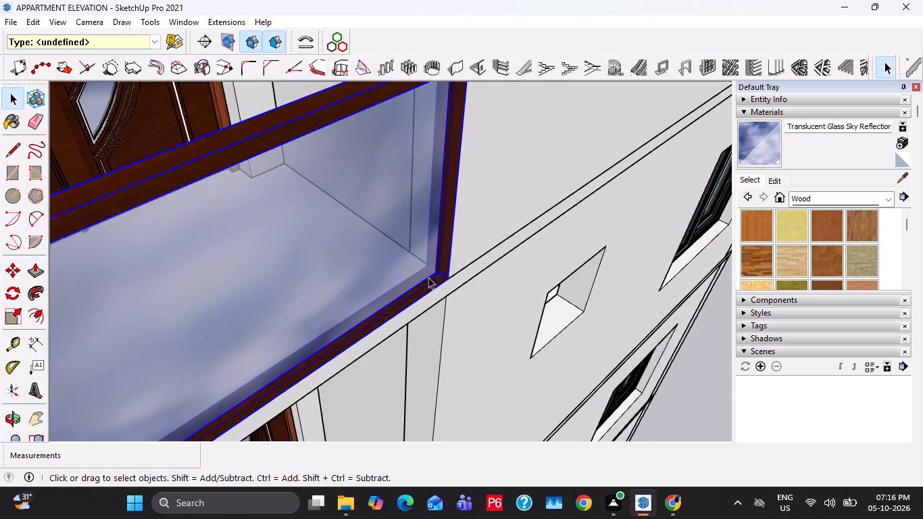
pyautogui.scroll(2, 428, 277)
pyautogui.press('m')
pyautogui.click(478, 280)
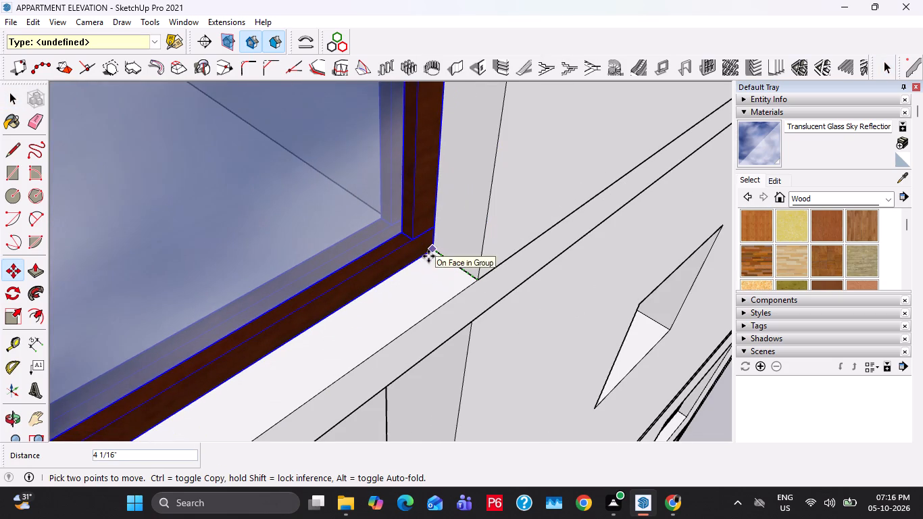
pyautogui.click(453, 268)
pyautogui.press('space')
# Copy the whole railing 10' 4" down from the top storey onto the balcony of the storey below.
pyautogui.scroll(-11, 378, 297)
pyautogui.moveTo(449, 289); pyautogui.dragTo(339, 253, button='middle')
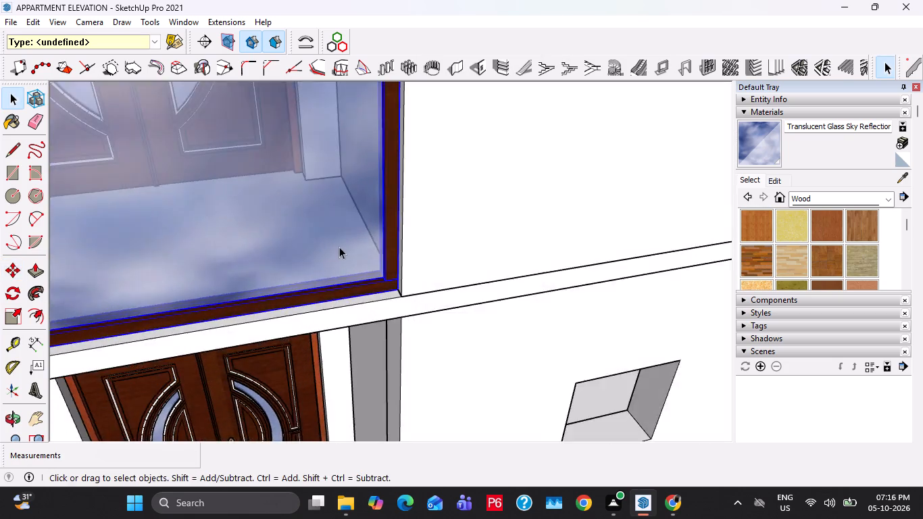
pyautogui.scroll(-7, 340, 247)
pyautogui.moveTo(396, 274); pyautogui.dragTo(368, 253, button='middle')
pyautogui.press('m')
pyautogui.click(386, 283)
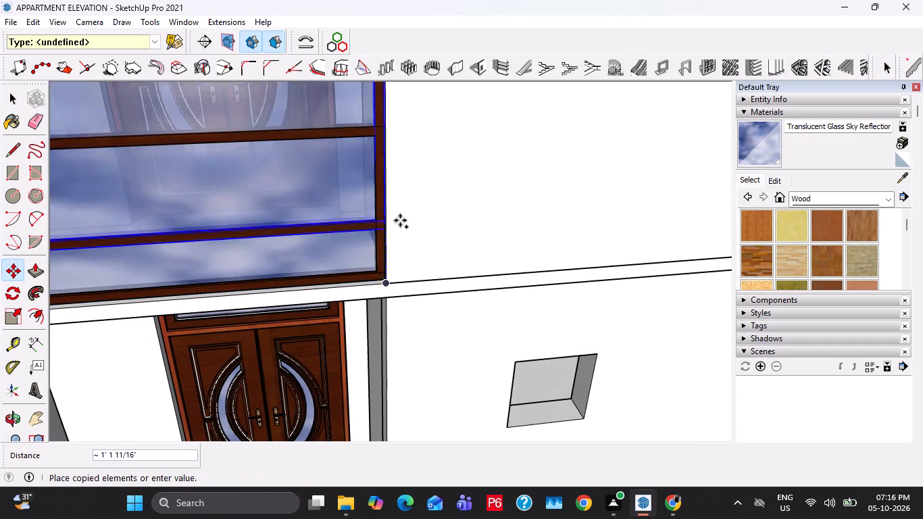
pyautogui.scroll(-9, 400, 220)
pyautogui.keyDown('shift'); pyautogui.moveTo(392, 157); pyautogui.dragTo(395, 295, button='middle'); pyautogui.keyUp('shift')
pyautogui.keyDown('shift'); pyautogui.moveTo(401, 189); pyautogui.dragTo(395, 270, button='middle'); pyautogui.keyUp('shift')
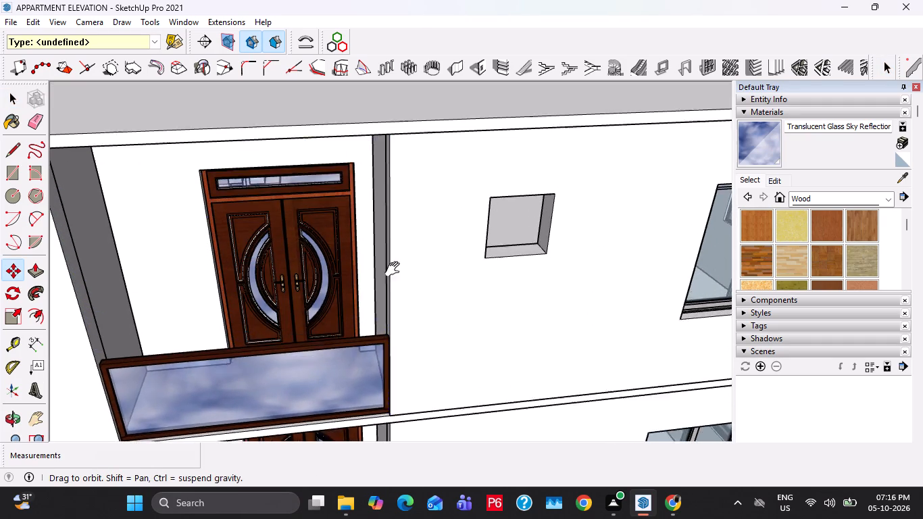
pyautogui.keyDown('shift'); pyautogui.moveTo(395, 270); pyautogui.dragTo(382, 224, button='middle'); pyautogui.keyUp('shift')
pyautogui.scroll(-11, 382, 219)
pyautogui.keyDown('shift'); pyautogui.moveTo(388, 326); pyautogui.dragTo(384, 313, button='middle'); pyautogui.keyUp('shift')
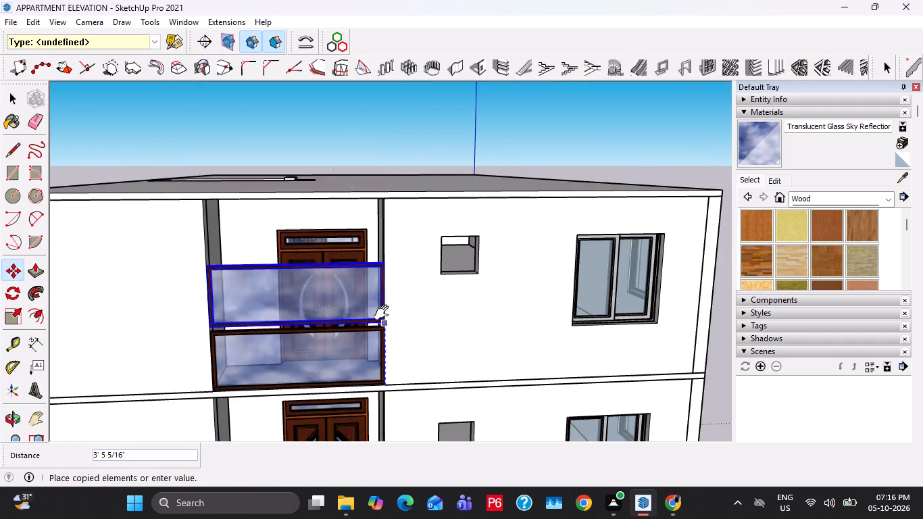
pyautogui.keyDown('shift'); pyautogui.moveTo(384, 313); pyautogui.dragTo(399, 86, button='middle'); pyautogui.keyUp('shift')
pyautogui.scroll(12, 370, 285)
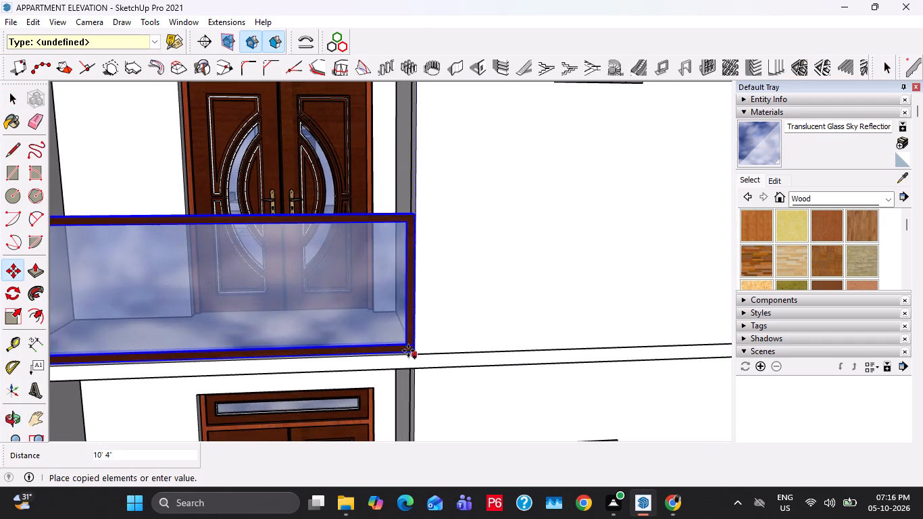
pyautogui.click(409, 351)
# Copy the railing another 10' 4" down onto the balcony of the next lower storey.
pyautogui.click(414, 354)
pyautogui.scroll(-13, 430, 279)
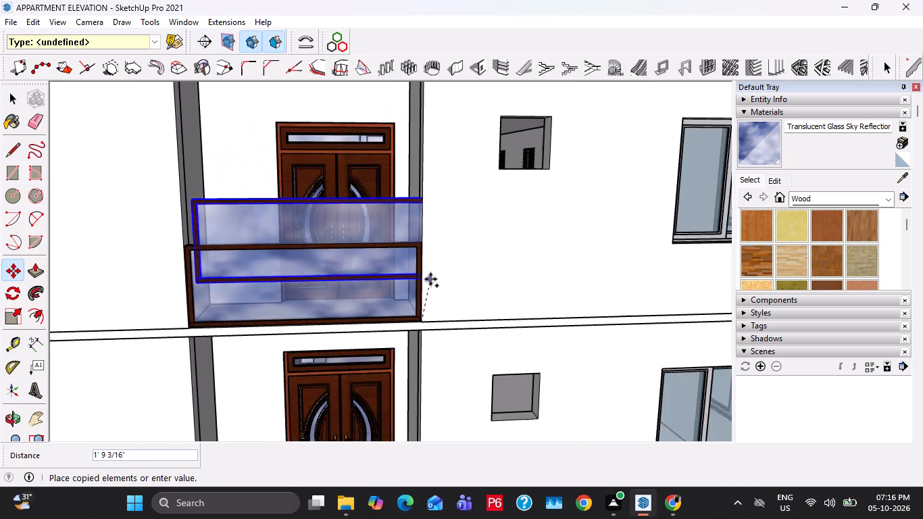
pyautogui.scroll(-3, 430, 279)
pyautogui.keyDown('shift'); pyautogui.moveTo(424, 304); pyautogui.dragTo(422, 84, button='middle'); pyautogui.keyUp('shift')
pyautogui.scroll(7, 407, 307)
pyautogui.click(426, 301)
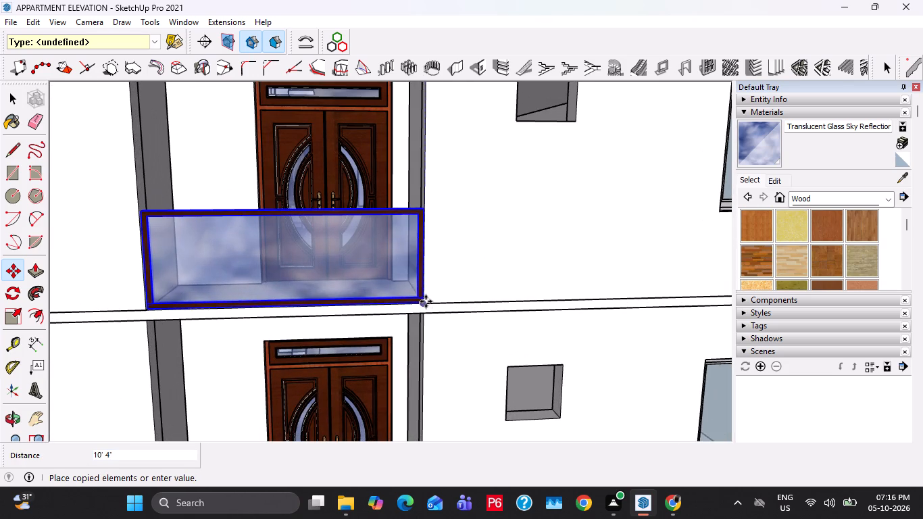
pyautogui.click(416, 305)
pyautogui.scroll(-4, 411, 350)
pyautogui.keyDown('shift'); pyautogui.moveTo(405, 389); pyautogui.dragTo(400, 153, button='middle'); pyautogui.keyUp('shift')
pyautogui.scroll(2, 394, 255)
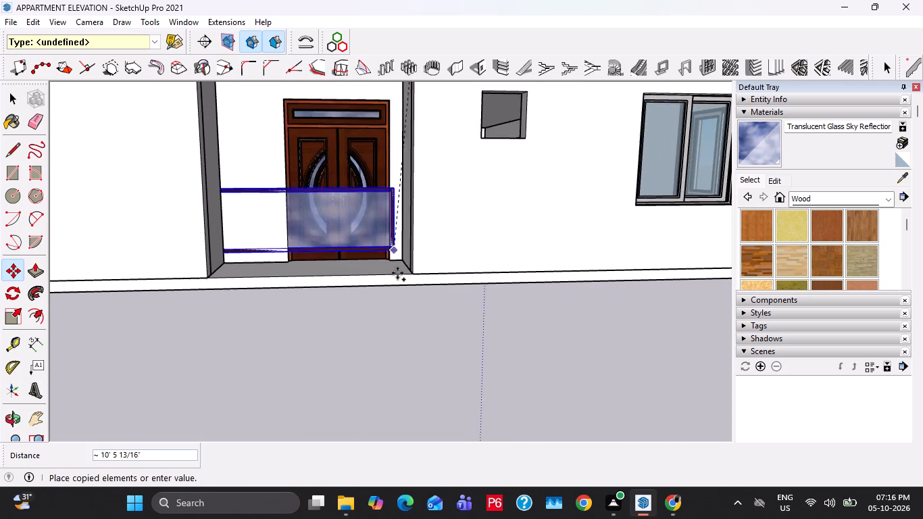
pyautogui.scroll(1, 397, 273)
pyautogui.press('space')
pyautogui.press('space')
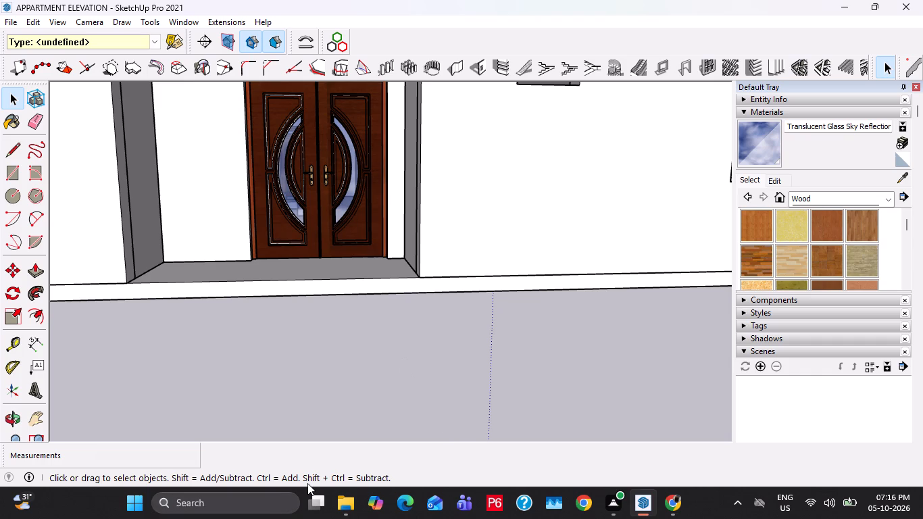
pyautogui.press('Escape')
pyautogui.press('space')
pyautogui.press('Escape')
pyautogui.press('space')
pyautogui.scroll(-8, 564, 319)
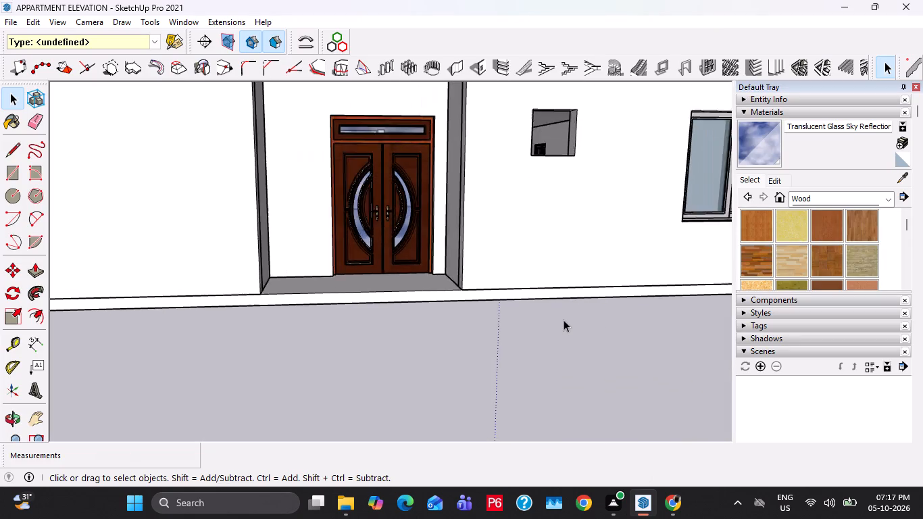
# Copy the selected railing about 58' across the building onto the top-storey balcony of the opposite facade.
pyautogui.scroll(-13, 564, 320)
pyautogui.moveTo(401, 246); pyautogui.dragTo(487, 293, button='middle')
pyautogui.scroll(-1, 409, 245)
pyautogui.scroll(-7, 487, 293)
pyautogui.moveTo(482, 211); pyautogui.dragTo(464, 310, button='middle')
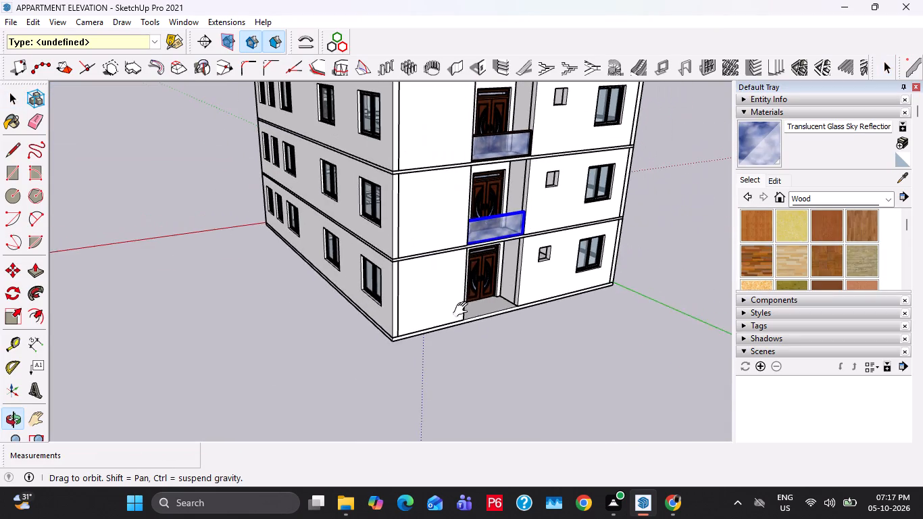
pyautogui.moveTo(464, 310); pyautogui.dragTo(501, 345, button='middle')
pyautogui.scroll(16, 507, 364)
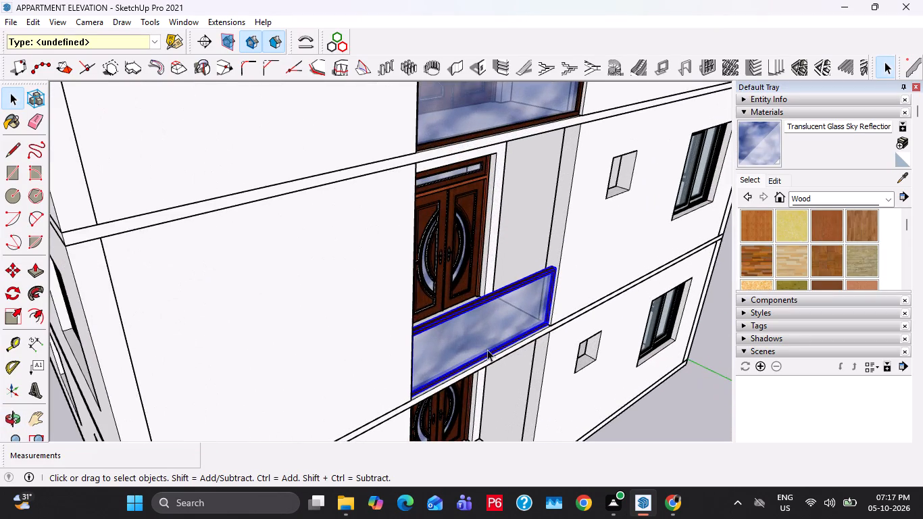
pyautogui.press('space')
pyautogui.scroll(6, 420, 392)
pyautogui.press('m')
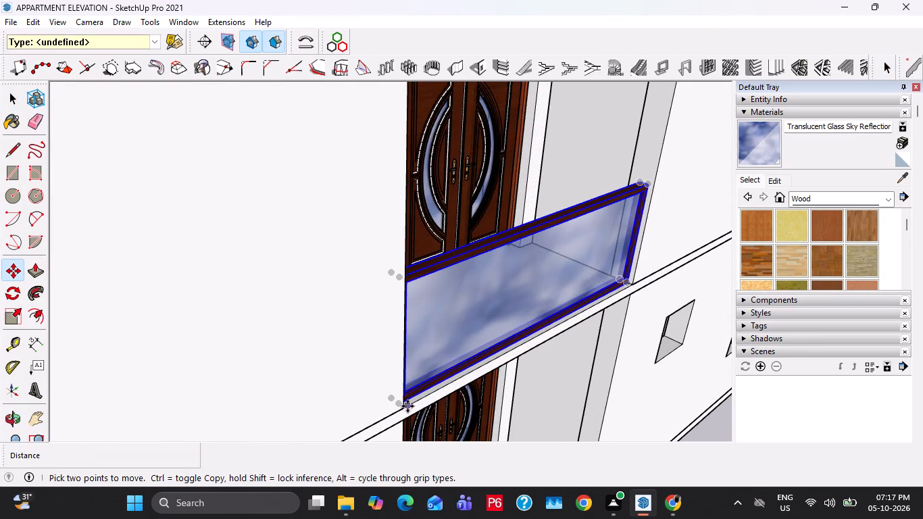
pyautogui.click(407, 406)
pyautogui.scroll(-20, 376, 326)
pyautogui.scroll(-12, 376, 326)
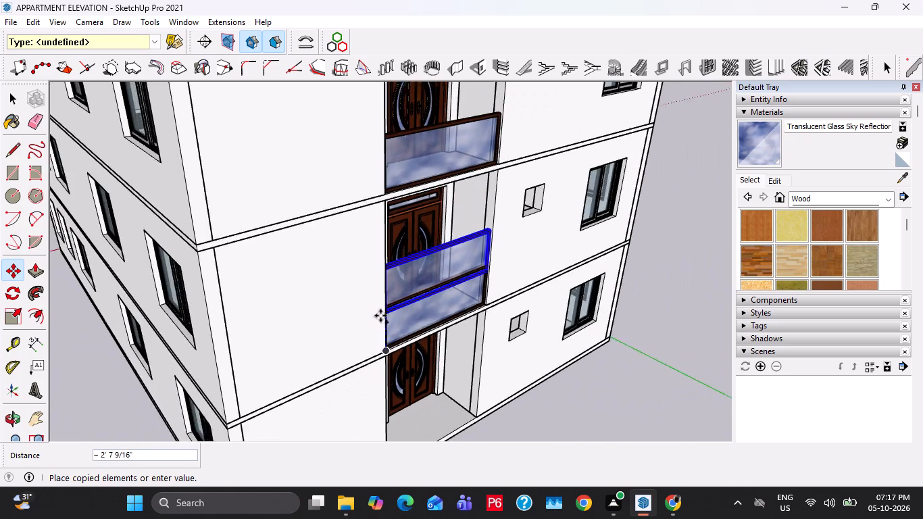
pyautogui.keyDown('shift'); pyautogui.moveTo(174, 259); pyautogui.dragTo(759, 441, button='middle'); pyautogui.keyUp('shift')
pyautogui.moveTo(293, 230); pyautogui.dragTo(602, 258, button='middle')
pyautogui.moveTo(512, 195); pyautogui.dragTo(541, 414, button='middle')
pyautogui.scroll(14, 376, 282)
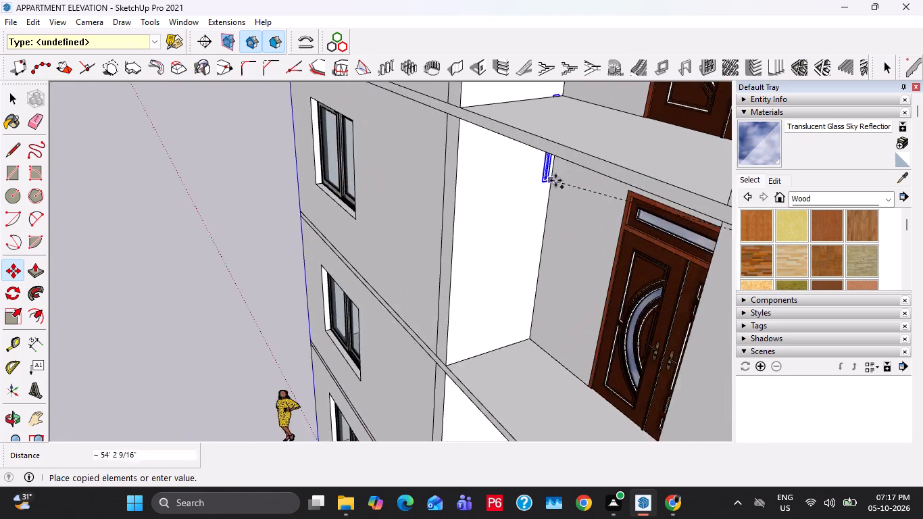
pyautogui.scroll(1, 555, 180)
pyautogui.moveTo(555, 180); pyautogui.dragTo(620, 274, button='middle')
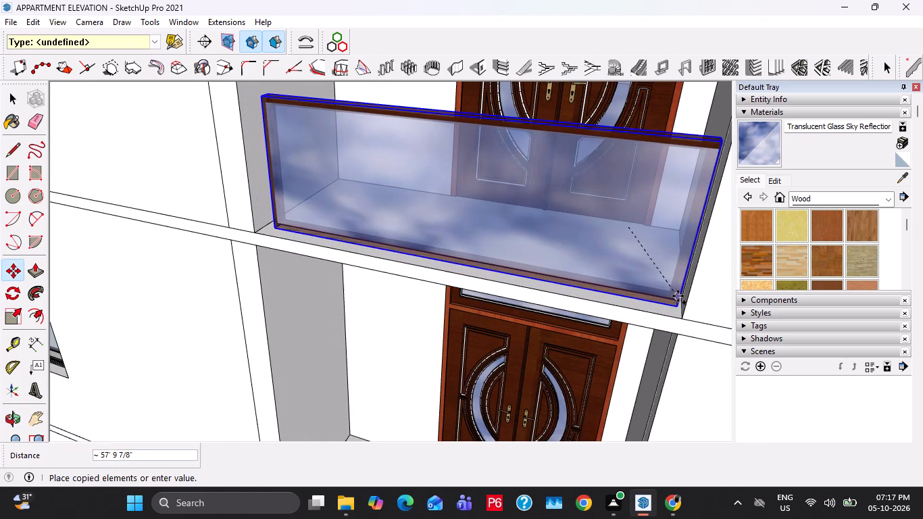
pyautogui.click(682, 296)
pyautogui.moveTo(387, 226); pyautogui.dragTo(493, 220, button='middle')
pyautogui.press('space')
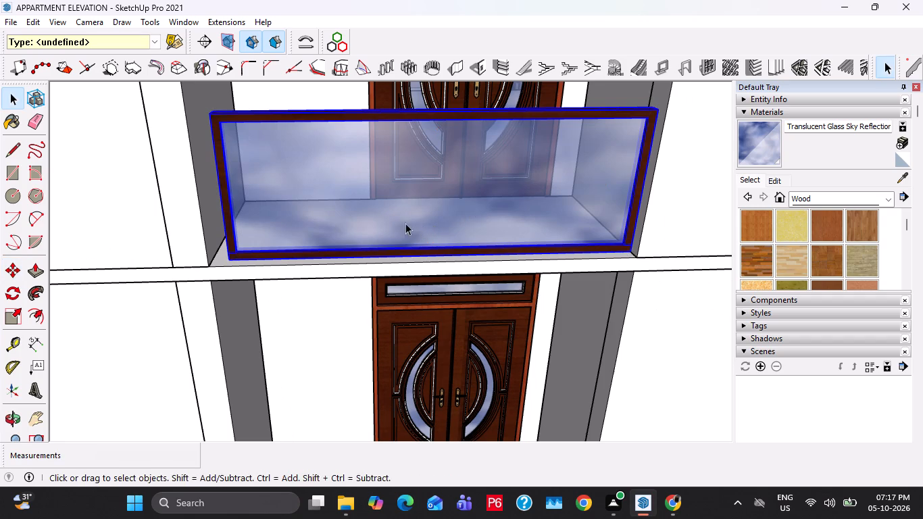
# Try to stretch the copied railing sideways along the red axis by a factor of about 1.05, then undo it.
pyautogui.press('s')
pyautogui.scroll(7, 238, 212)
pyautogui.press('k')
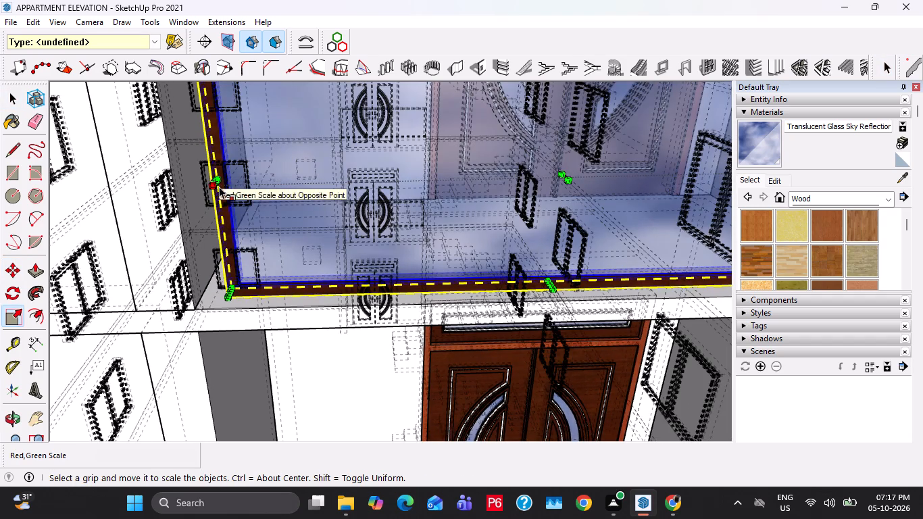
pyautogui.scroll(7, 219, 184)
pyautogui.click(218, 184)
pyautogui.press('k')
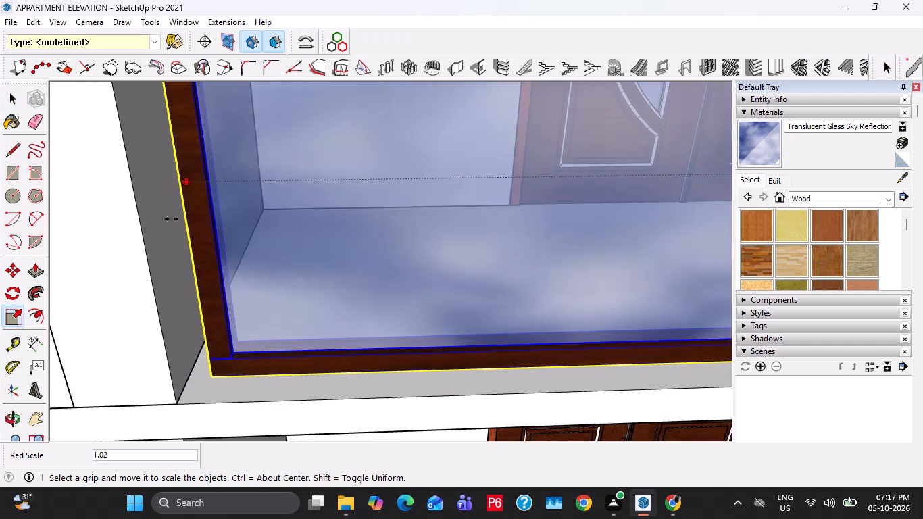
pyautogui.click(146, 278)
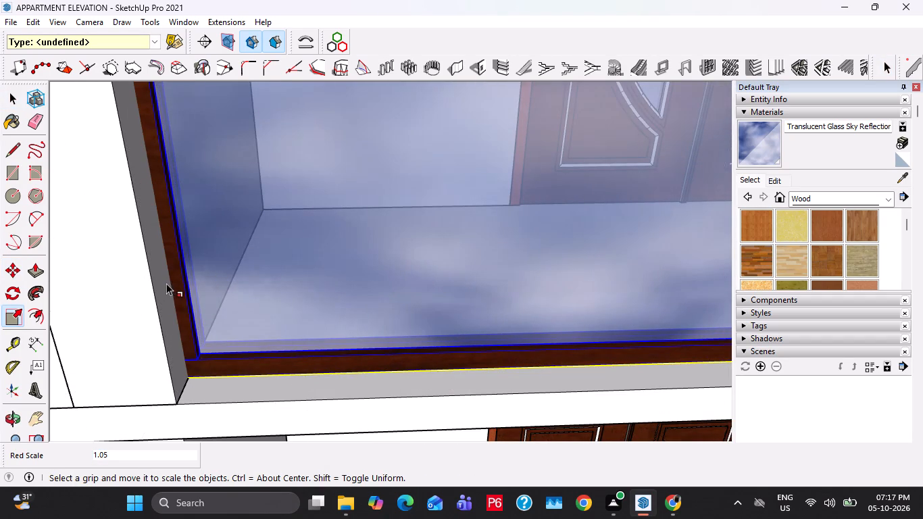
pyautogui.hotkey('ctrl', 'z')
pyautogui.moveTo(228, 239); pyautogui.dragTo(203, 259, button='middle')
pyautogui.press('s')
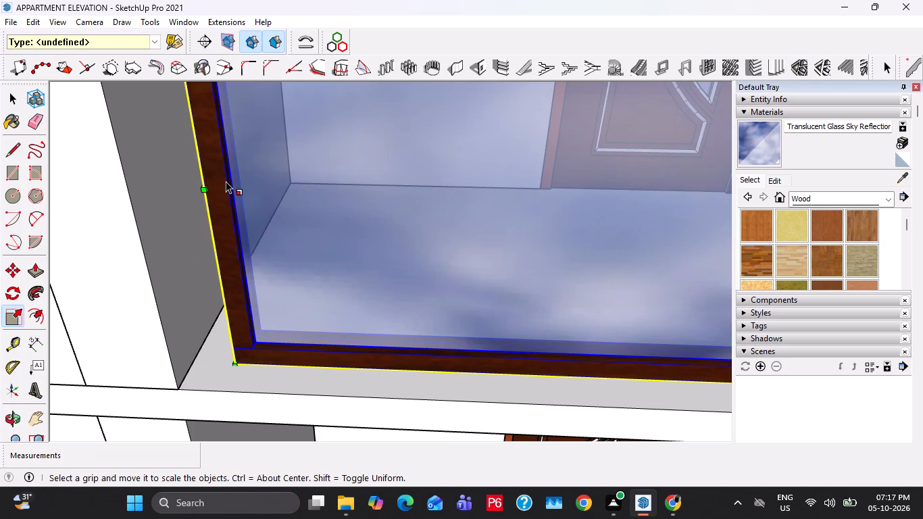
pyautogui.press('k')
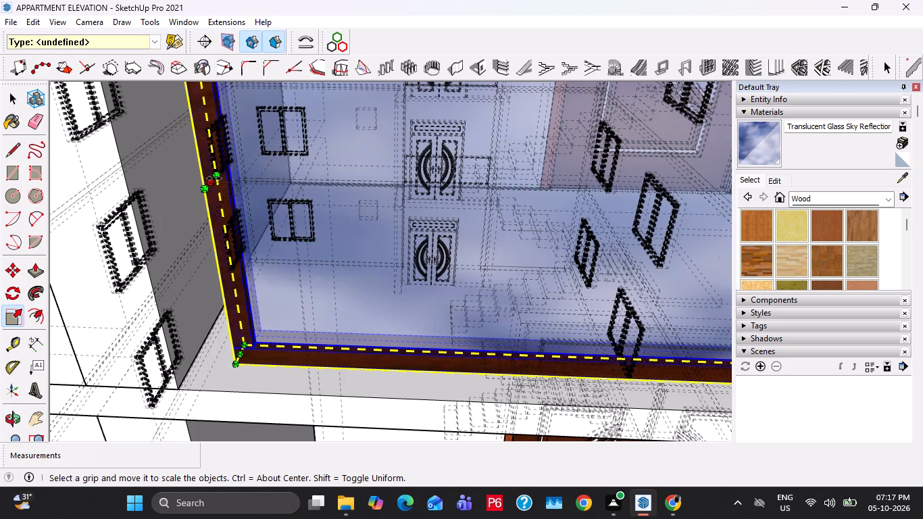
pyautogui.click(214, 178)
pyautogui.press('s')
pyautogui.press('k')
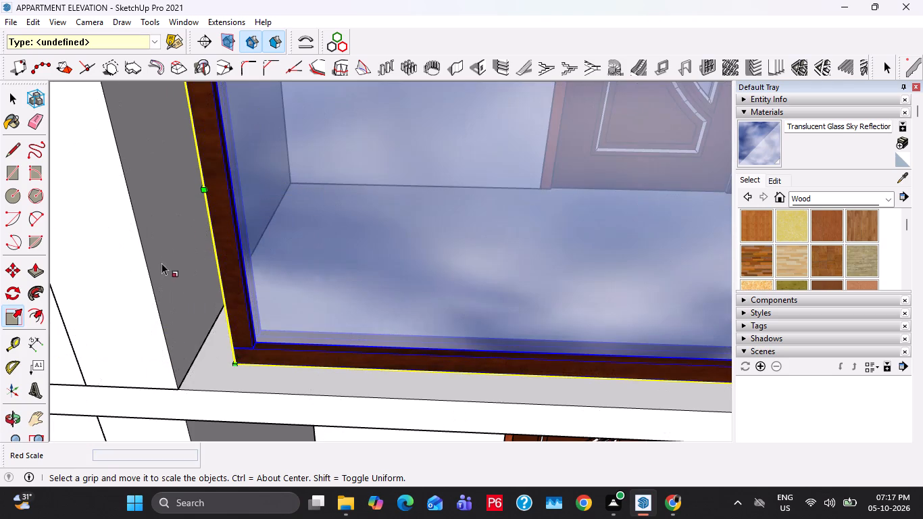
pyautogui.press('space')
# Scale the copied railing along the red axis so its short end reaches the balcony's side wall.
pyautogui.press('k')
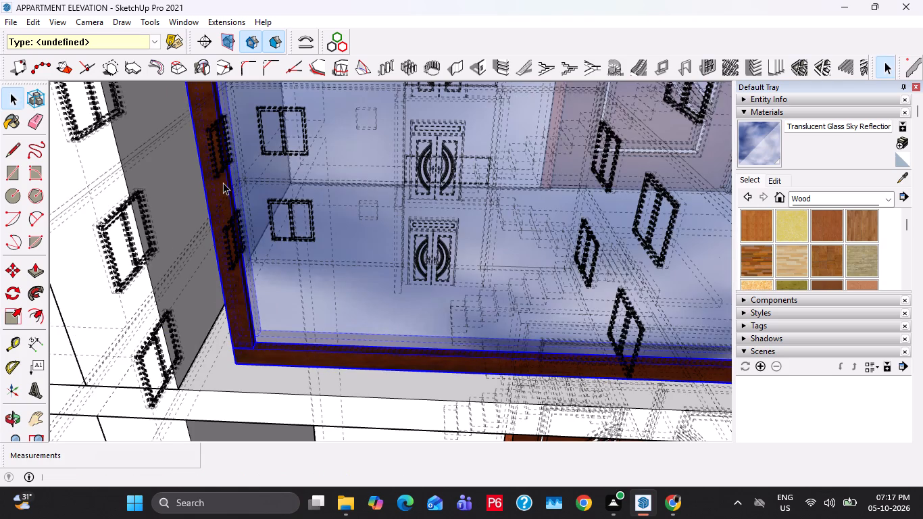
pyautogui.press('s')
pyautogui.click(214, 184)
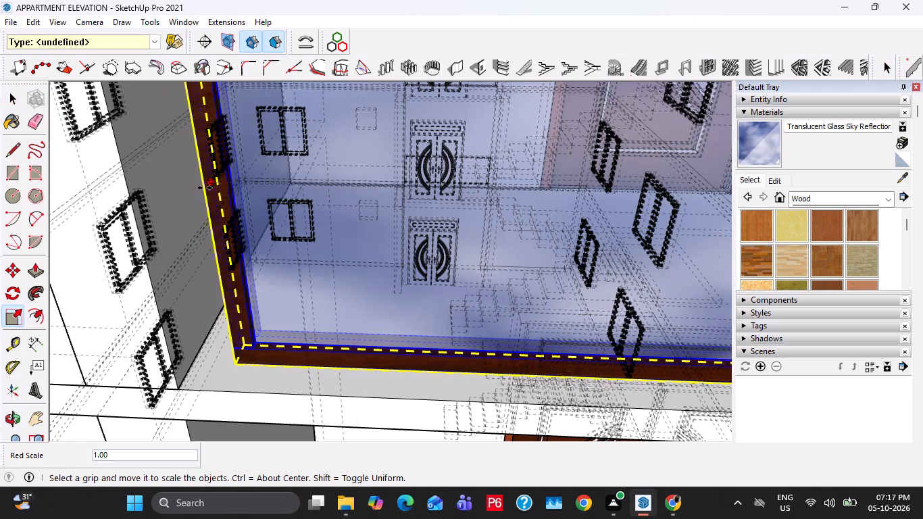
pyautogui.press('k')
pyautogui.click(149, 279)
pyautogui.press('space')
pyautogui.scroll(-6, 171, 270)
pyautogui.press('space')
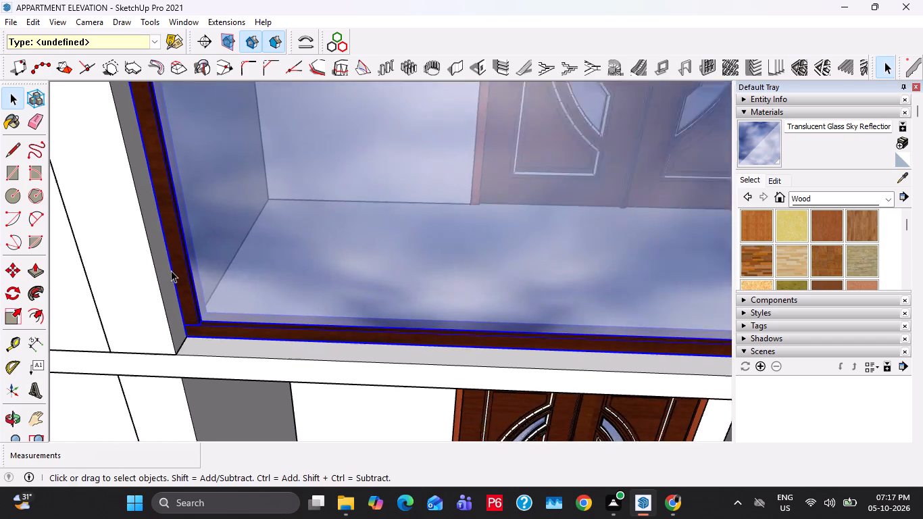
pyautogui.scroll(-14, 171, 270)
pyautogui.press('Escape')
# Copy the widened railing 10' 4" down onto the balcony of the storey below.
pyautogui.press('m')
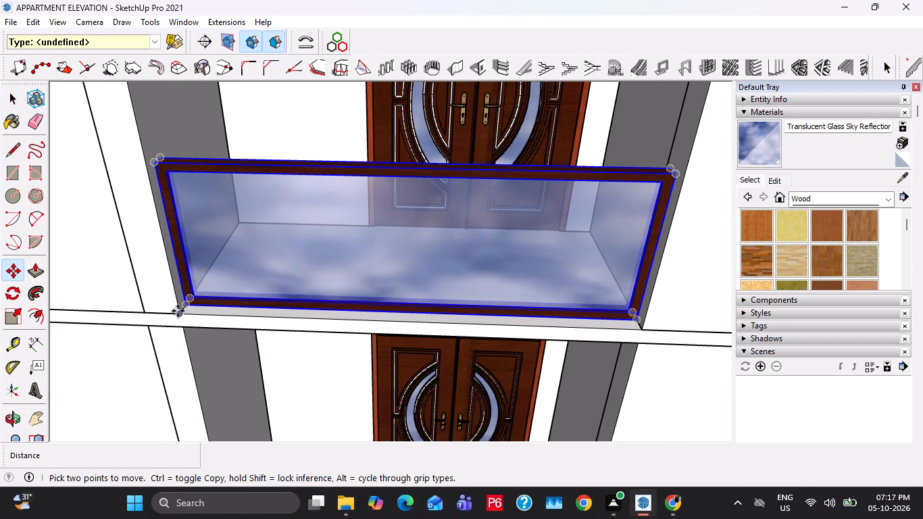
pyautogui.click(178, 311)
pyautogui.scroll(-5, 223, 296)
pyautogui.keyDown('shift'); pyautogui.moveTo(260, 310); pyautogui.dragTo(338, 29, button='middle'); pyautogui.keyUp('shift')
pyautogui.scroll(3, 297, 351)
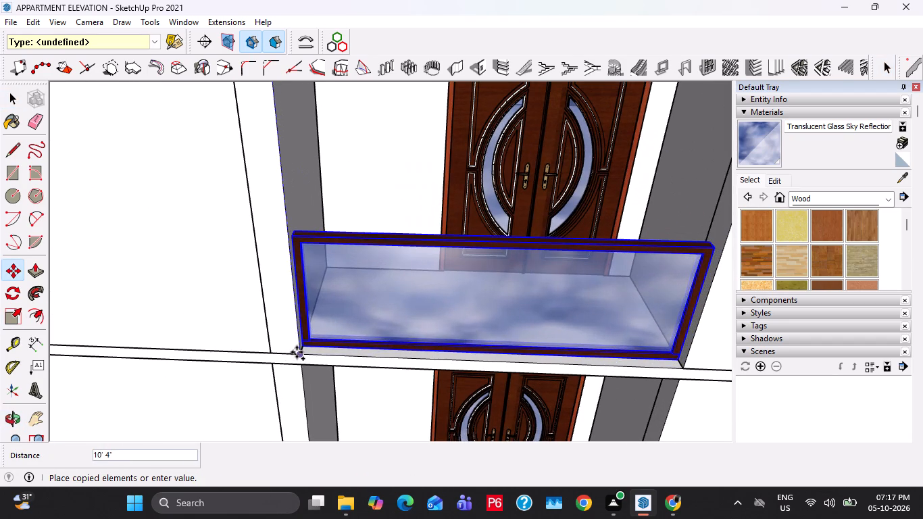
pyautogui.click(297, 356)
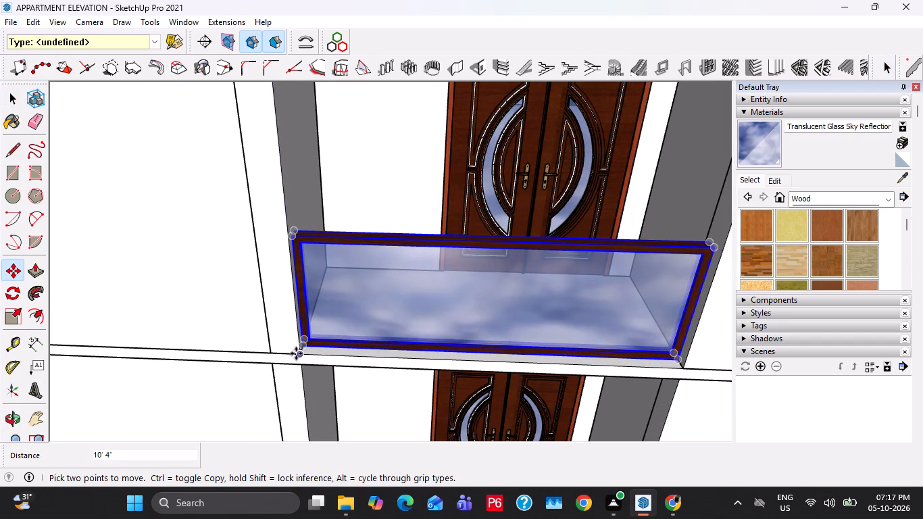
# Copy the widened railing once more onto the balcony of the next lower storey, just above the ground floor, and deselect it.
pyautogui.click(296, 353)
pyautogui.scroll(-4, 380, 316)
pyautogui.keyDown('shift'); pyautogui.moveTo(382, 319); pyautogui.dragTo(385, 101, button='middle'); pyautogui.keyUp('shift')
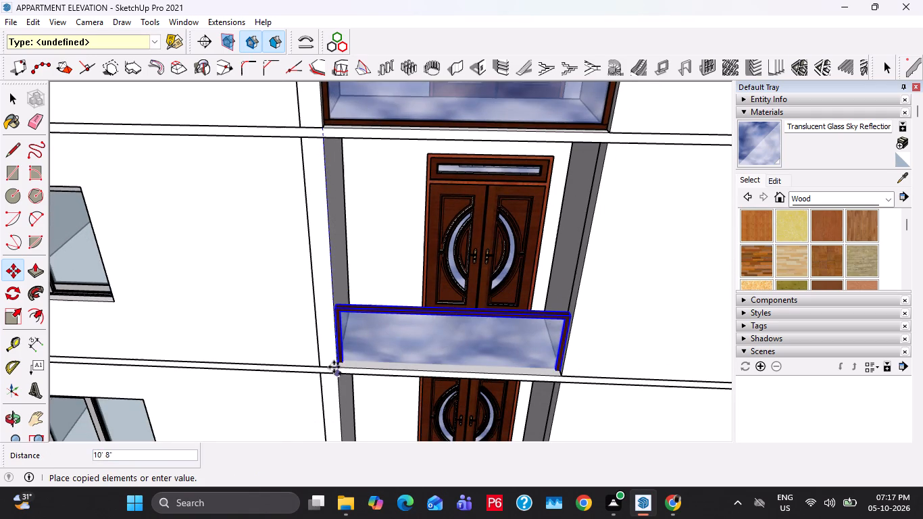
pyautogui.scroll(8, 334, 363)
pyautogui.click(336, 370)
pyautogui.press('space')
pyautogui.scroll(-3, 333, 336)
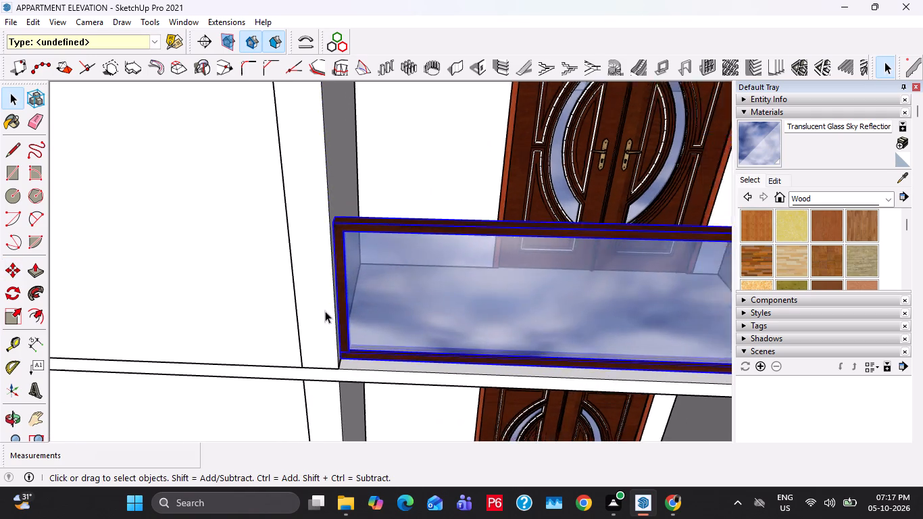
pyautogui.press('`')
pyautogui.scroll(-20, 325, 311)
pyautogui.scroll(-5, 325, 311)
pyautogui.press('space')
pyautogui.press('`')
pyautogui.write('`')
pyautogui.press('space')
pyautogui.moveTo(414, 291); pyautogui.dragTo(433, 272, button='middle')
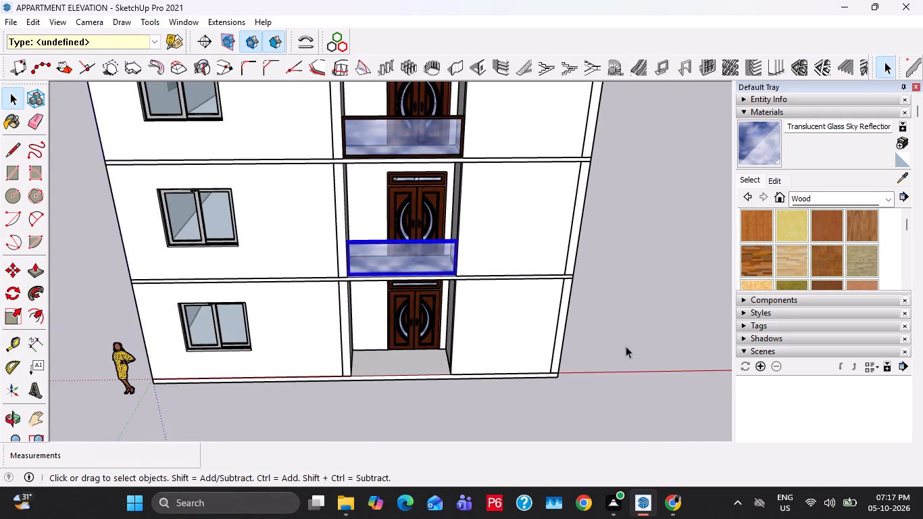
pyautogui.click(626, 346)
# Draw a rectangle about 31' by 10' 1" over the balcony bay, from under the roof slab down to the slab above the ground floor.
pyautogui.scroll(-4, 567, 322)
pyautogui.keyDown('shift'); pyautogui.moveTo(439, 233); pyautogui.dragTo(430, 262, button='middle'); pyautogui.keyUp('shift')
pyautogui.scroll(-5, 324, 241)
pyautogui.moveTo(329, 235); pyautogui.dragTo(328, 297, button='middle')
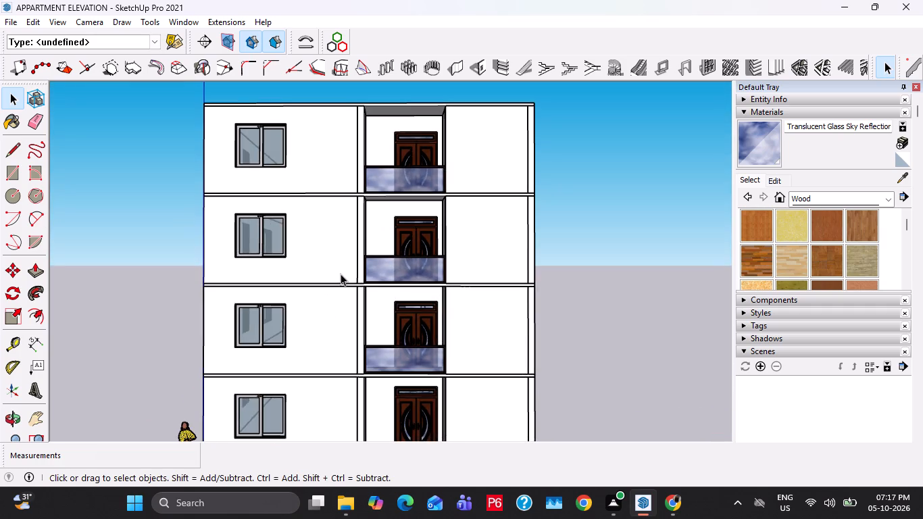
pyautogui.scroll(-3, 341, 273)
pyautogui.moveTo(358, 222); pyautogui.dragTo(362, 257, button='middle')
pyautogui.press('r')
pyautogui.scroll(8, 370, 200)
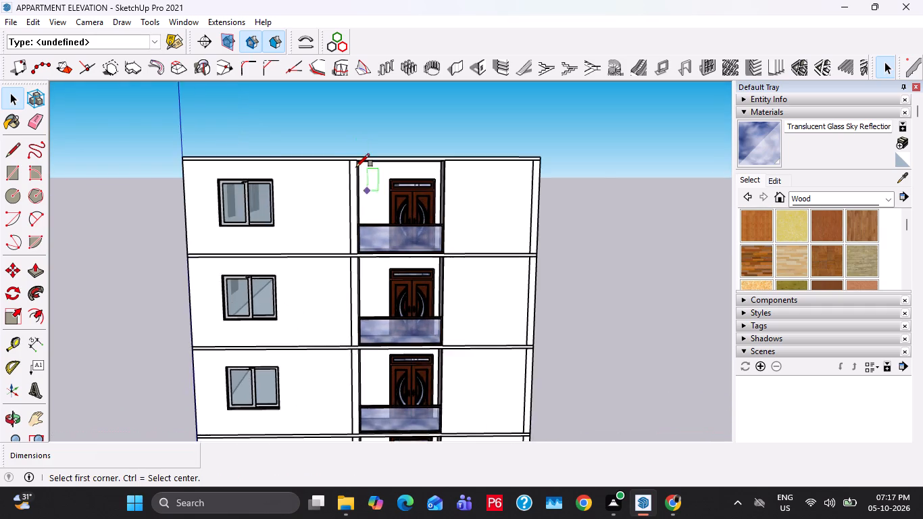
pyautogui.scroll(15, 356, 167)
pyautogui.click(339, 159)
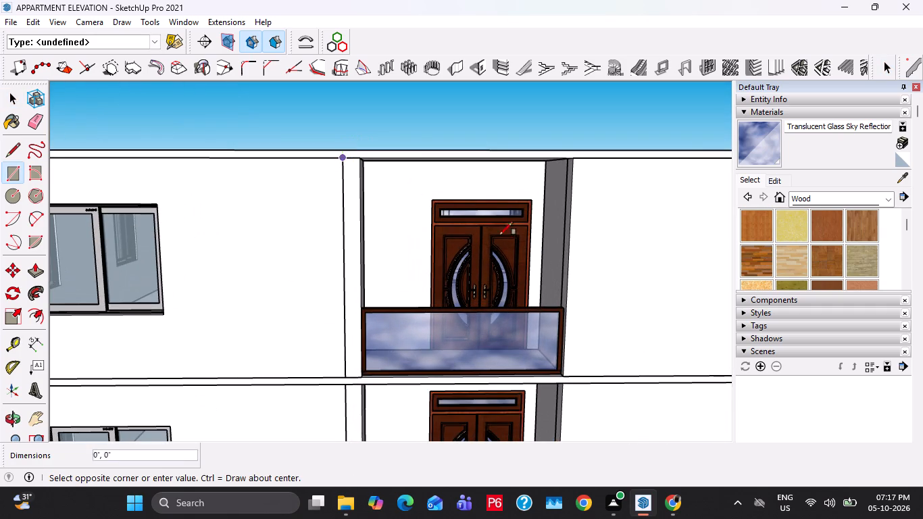
pyautogui.scroll(-11, 503, 244)
pyautogui.keyDown('shift'); pyautogui.moveTo(536, 334); pyautogui.dragTo(509, 115, button='middle'); pyautogui.keyUp('shift')
pyautogui.moveTo(521, 349); pyautogui.dragTo(514, 312, button='middle')
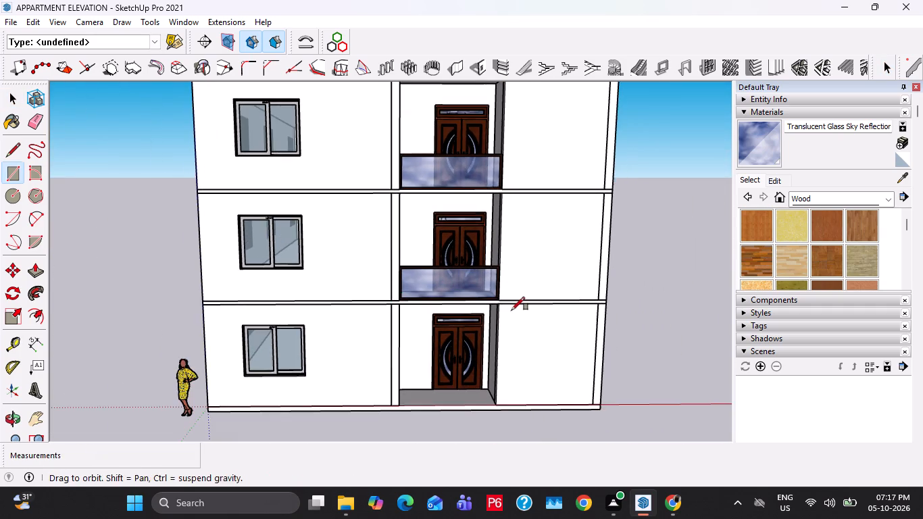
pyautogui.scroll(11, 509, 310)
pyautogui.click(495, 301)
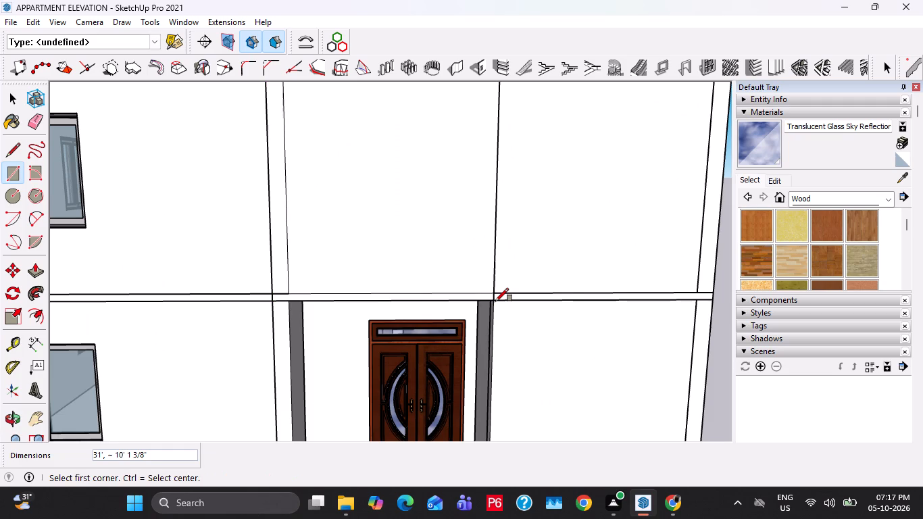
# Offset the rectangle 1'6" outward and delete its inner face, leaving a flat frame around the three upper balconies.
pyautogui.press('space')
pyautogui.click(409, 247)
pyautogui.press('f')
pyautogui.click(420, 243)
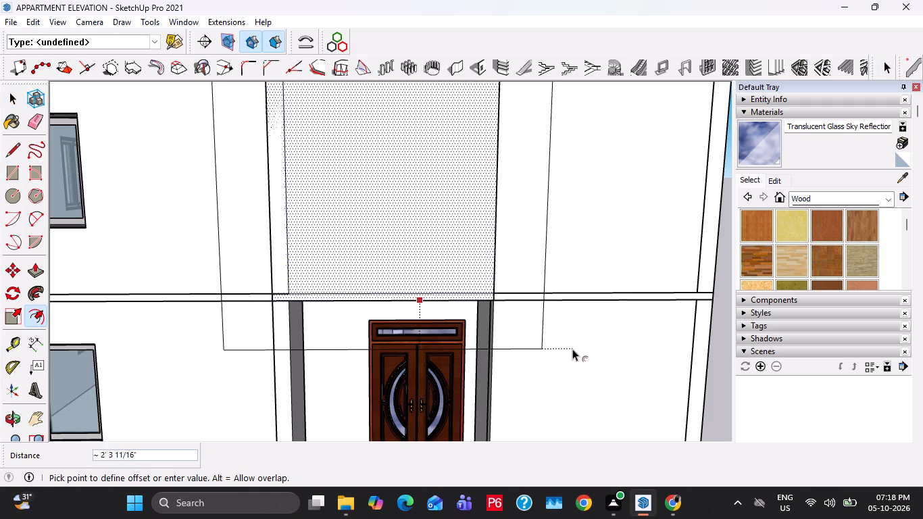
pyautogui.write('1\'6"')
pyautogui.press('Return')
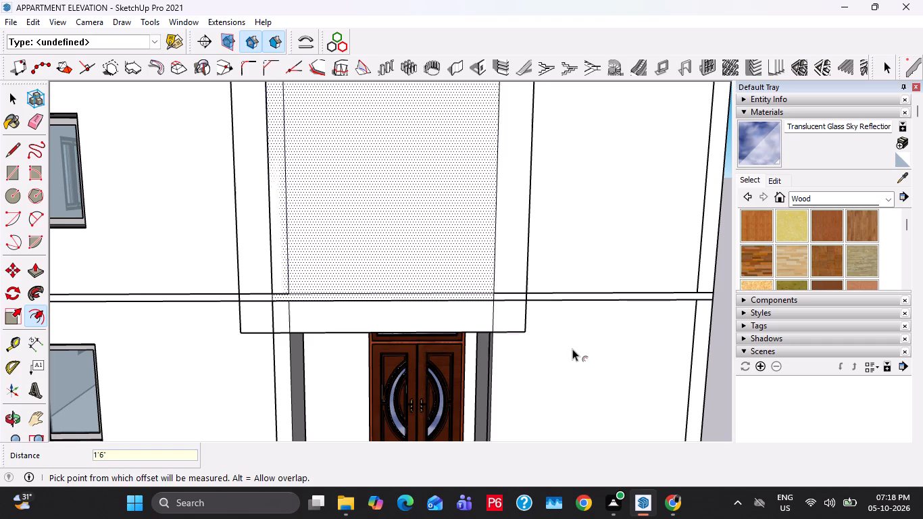
pyautogui.press('space')
pyautogui.click(435, 280)
pyautogui.press('Delete')
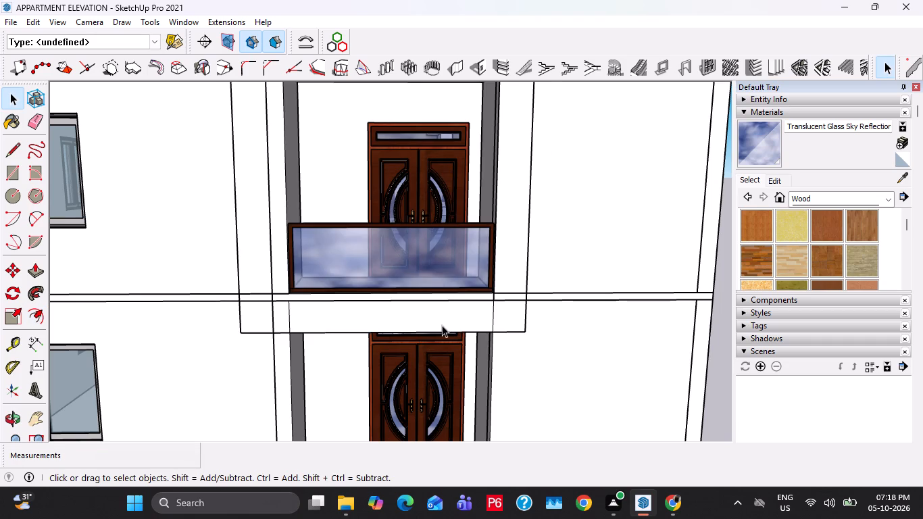
# Extrude the flat frame face around the balconies 1' outward from the facade.
pyautogui.click(442, 325)
pyautogui.scroll(1, 380, 330)
pyautogui.press('p')
pyautogui.click(370, 308)
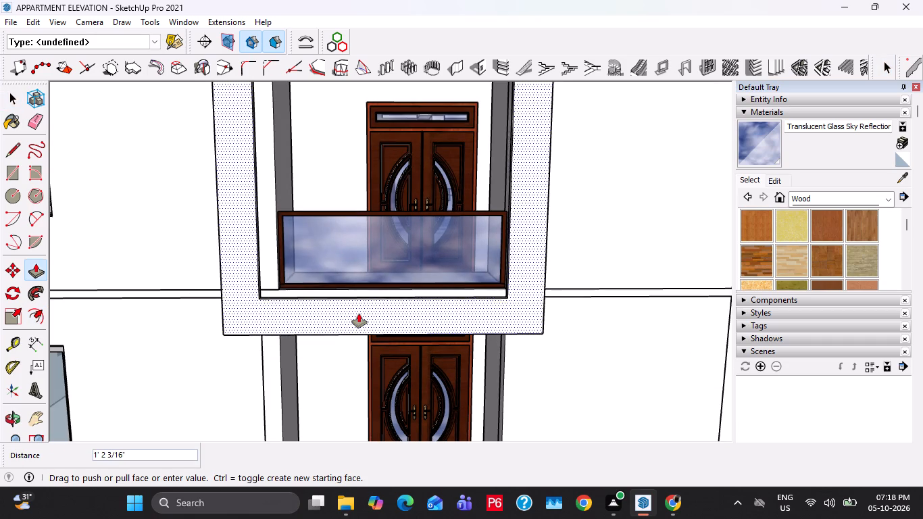
pyautogui.write("1'")
pyautogui.press('Return')
pyautogui.press('space')
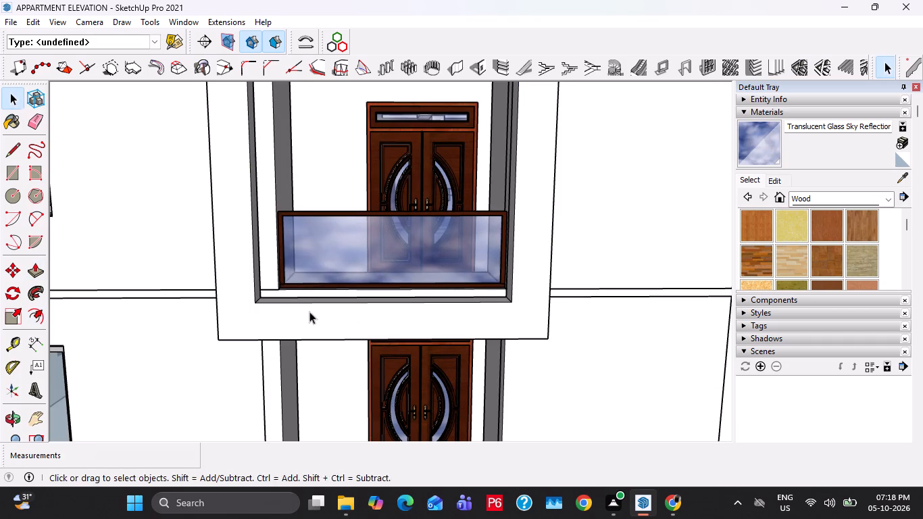
# Push/pull the inner face of the frame's left upright inward until it lines up with the balcony opening's edge.
pyautogui.moveTo(309, 312); pyautogui.dragTo(256, 343, button='middle')
pyautogui.scroll(3, 255, 278)
pyautogui.click(268, 245)
pyautogui.press('p')
pyautogui.click(268, 245)
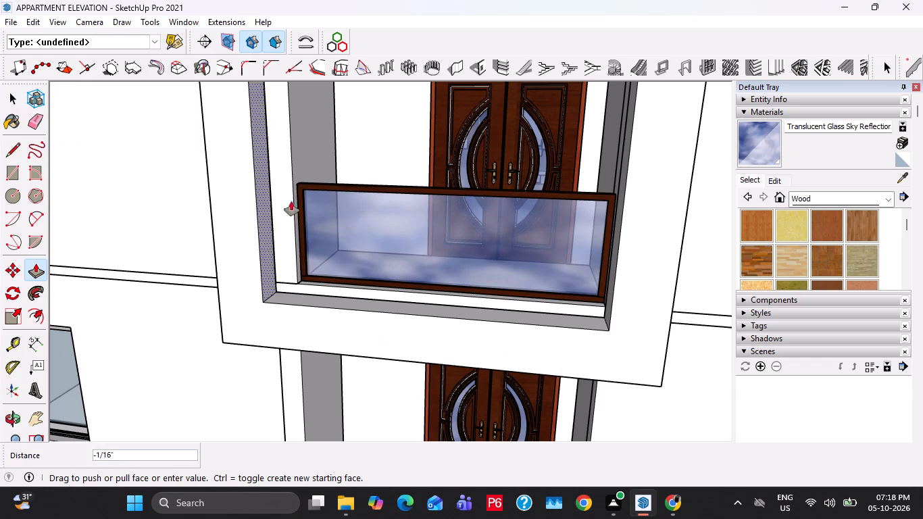
pyautogui.click(294, 168)
pyautogui.moveTo(220, 211); pyautogui.dragTo(363, 198, button='middle')
pyautogui.press('space')
# Push/pull the outer face of the balcony frame's left upright 9" inward.
pyautogui.moveTo(210, 283); pyautogui.dragTo(220, 279, button='middle')
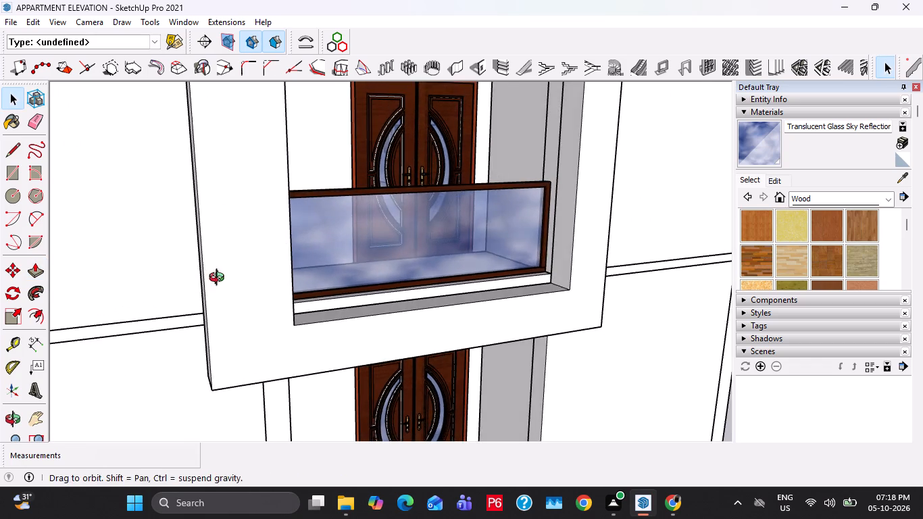
pyautogui.moveTo(220, 279); pyautogui.dragTo(259, 268, button='middle')
pyautogui.scroll(1, 257, 268)
pyautogui.click(223, 279)
pyautogui.press('p')
pyautogui.click(223, 279)
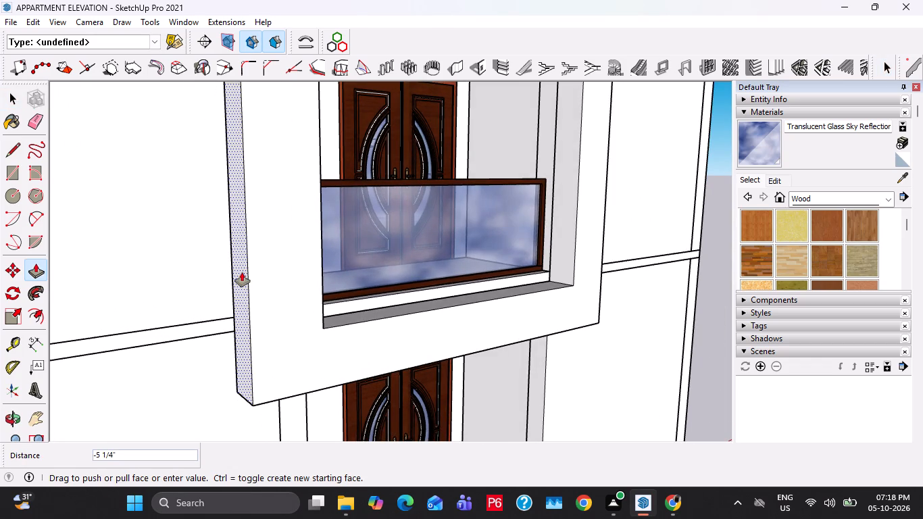
pyautogui.write('9"')
pyautogui.press('Return')
pyautogui.press('space')
# Select the whole projecting frame around the three upper balconies and make it a group.
pyautogui.scroll(-7, 280, 312)
pyautogui.moveTo(353, 314); pyautogui.dragTo(259, 337, button='middle')
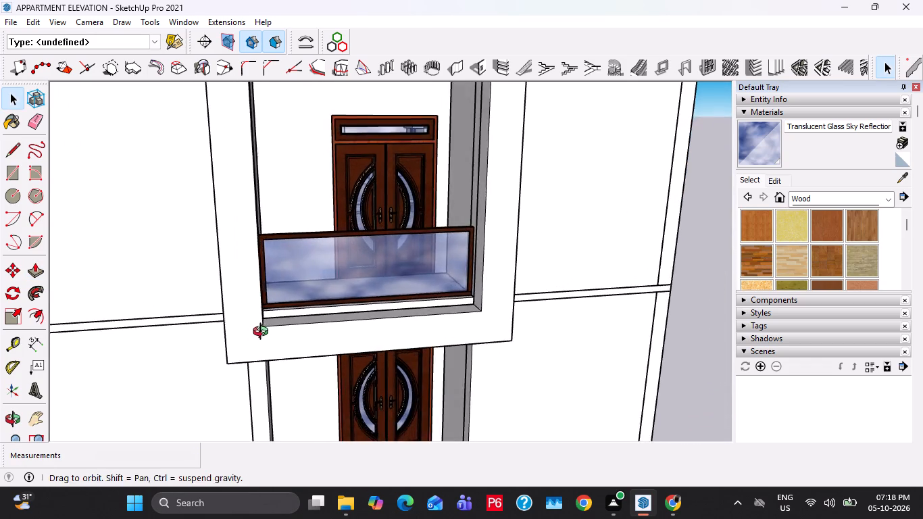
pyautogui.scroll(-20, 314, 305)
pyautogui.scroll(-10, 314, 305)
pyautogui.keyDown('shift'); pyautogui.moveTo(316, 266); pyautogui.dragTo(329, 374, button='middle'); pyautogui.keyUp('shift')
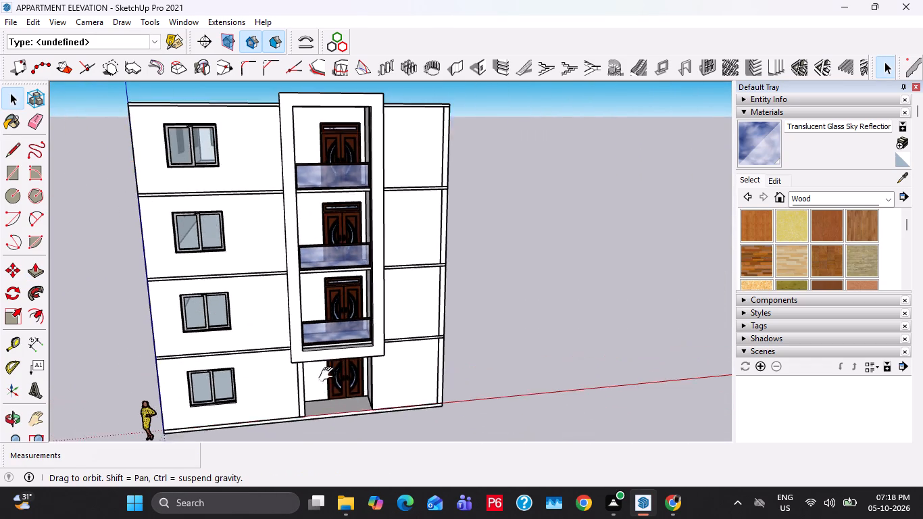
pyautogui.keyDown('shift'); pyautogui.moveTo(329, 374); pyautogui.dragTo(330, 392, button='middle'); pyautogui.keyUp('shift')
pyautogui.tripleClick(389, 199)
pyautogui.click(386, 200)
pyautogui.rightClick(386, 200)
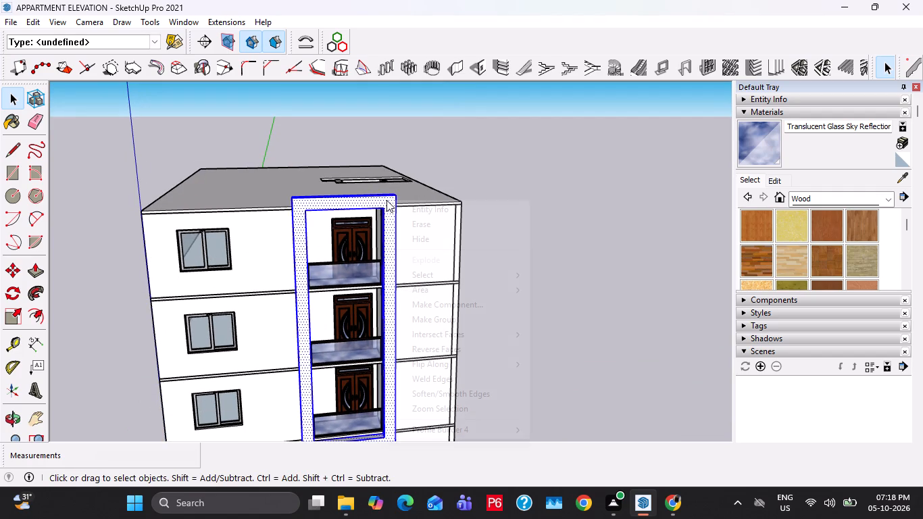
pyautogui.click(439, 320)
# Paint the grouped balcony frame with the darkest grey from the Colors materials, trying the next lighter grey first.
pyautogui.moveTo(412, 313); pyautogui.dragTo(361, 300, button='middle')
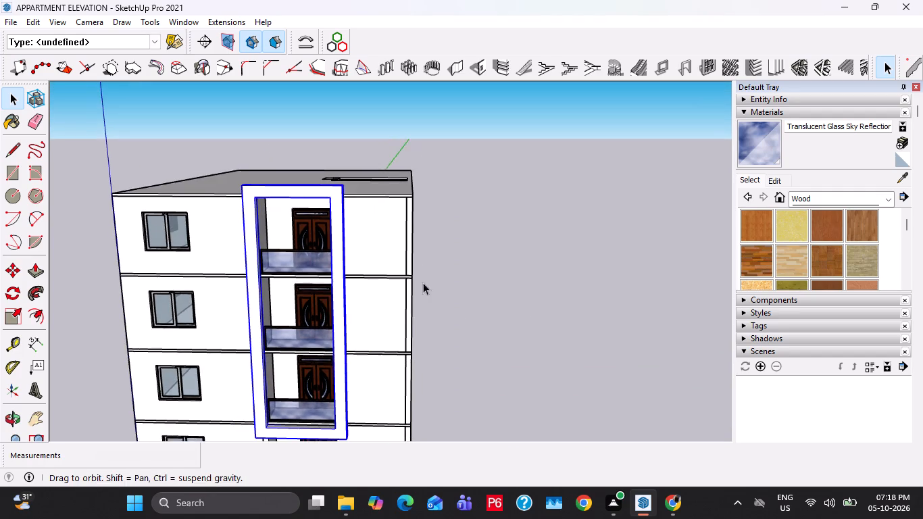
pyautogui.scroll(-4, 804, 234)
pyautogui.scroll(5, 814, 186)
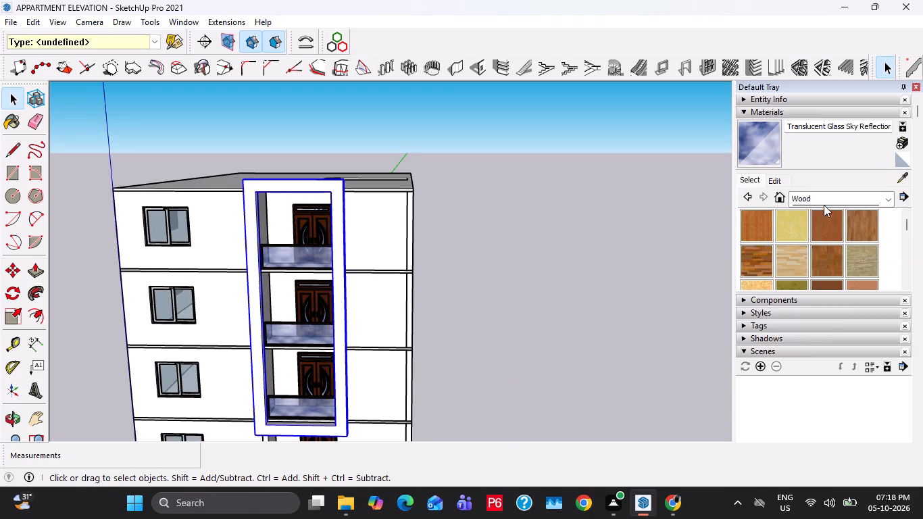
pyautogui.click(824, 205)
pyautogui.click(811, 242)
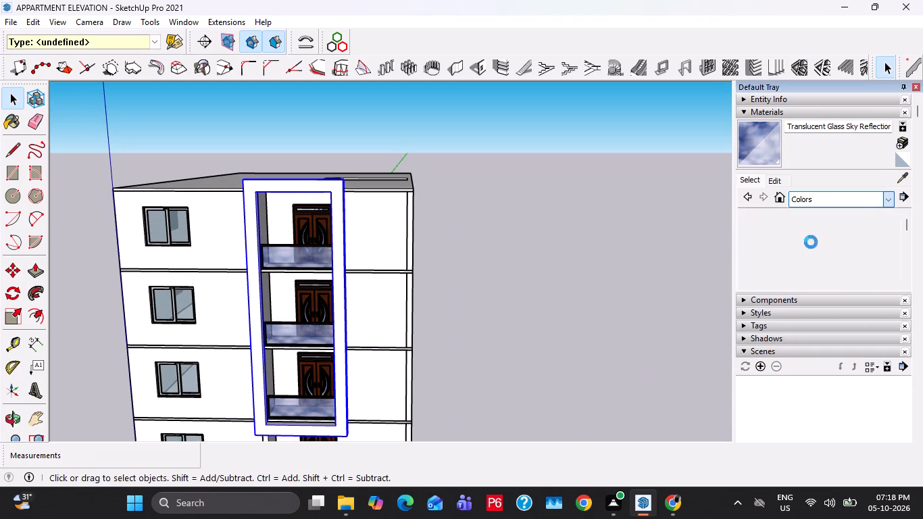
pyautogui.scroll(-4, 811, 303)
pyautogui.scroll(3, 776, 164)
pyautogui.scroll(-3, 778, 168)
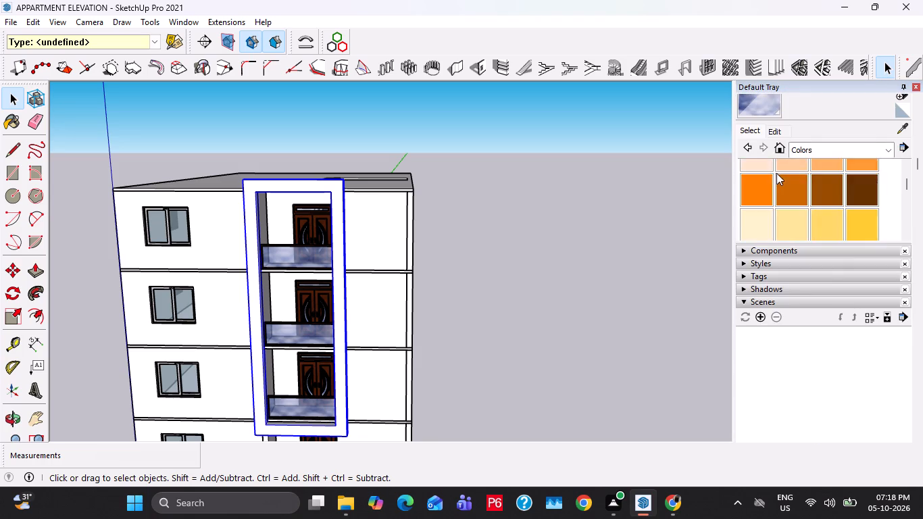
pyautogui.scroll(-9, 776, 173)
pyautogui.scroll(1, 775, 189)
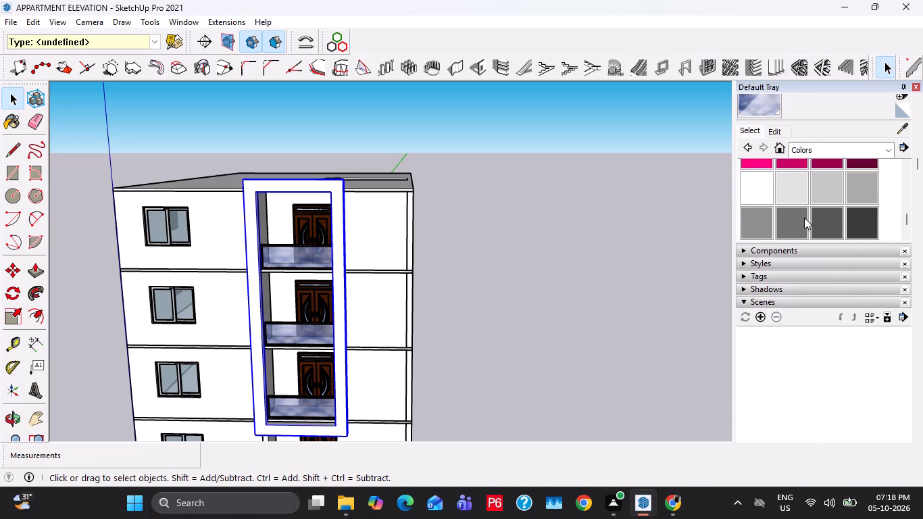
pyautogui.click(829, 220)
pyautogui.click(329, 191)
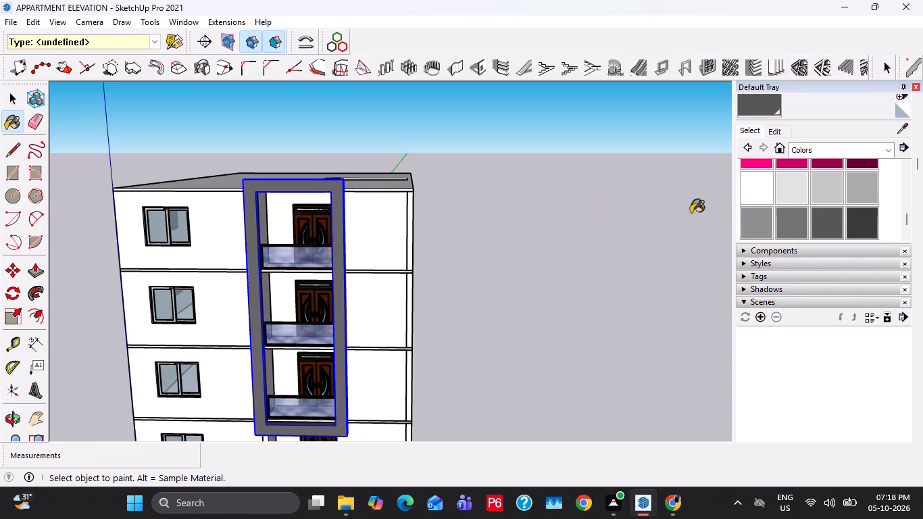
pyautogui.click(857, 220)
pyautogui.click(280, 187)
pyautogui.press('space')
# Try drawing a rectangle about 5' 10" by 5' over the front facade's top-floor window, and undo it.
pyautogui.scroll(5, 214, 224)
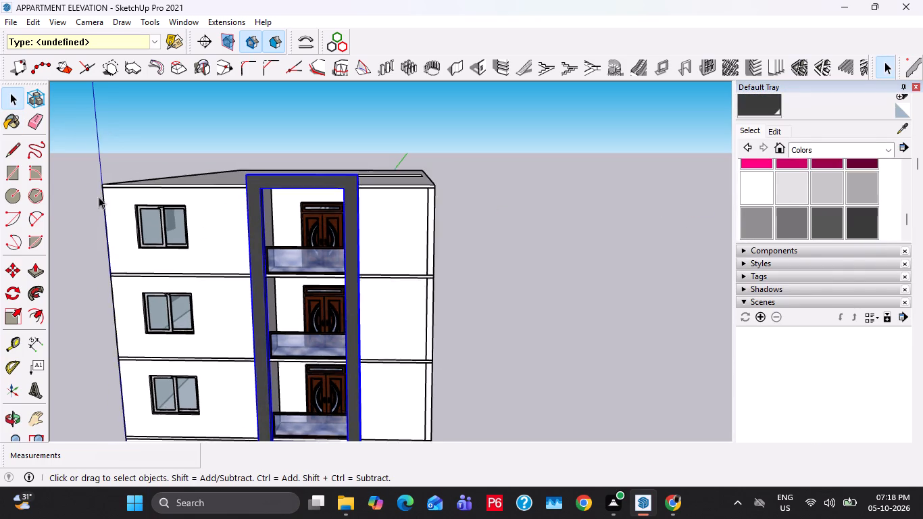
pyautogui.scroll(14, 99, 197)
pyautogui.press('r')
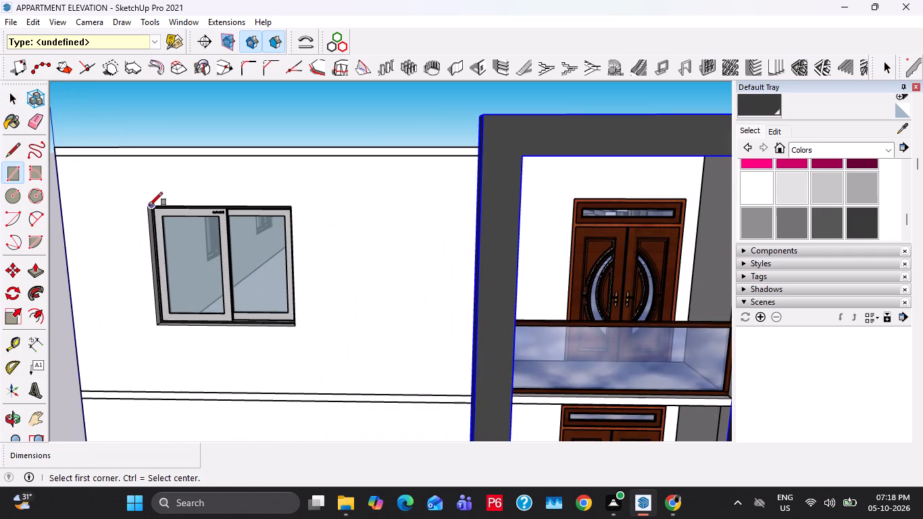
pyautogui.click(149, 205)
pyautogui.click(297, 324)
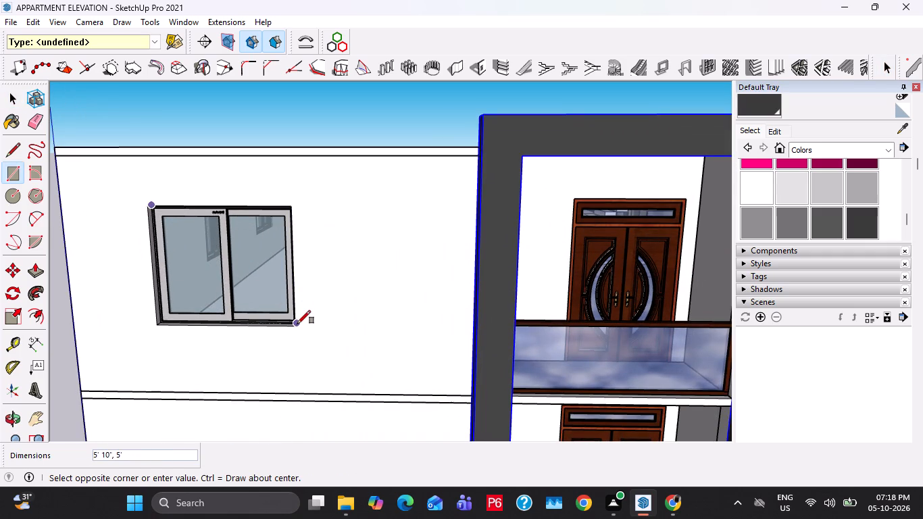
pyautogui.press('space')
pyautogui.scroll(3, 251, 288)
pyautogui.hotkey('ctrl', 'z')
# Draw a rectangle about 5' 10" by 5' over the front facade's top-floor window opening, corner to corner.
pyautogui.scroll(7, 145, 251)
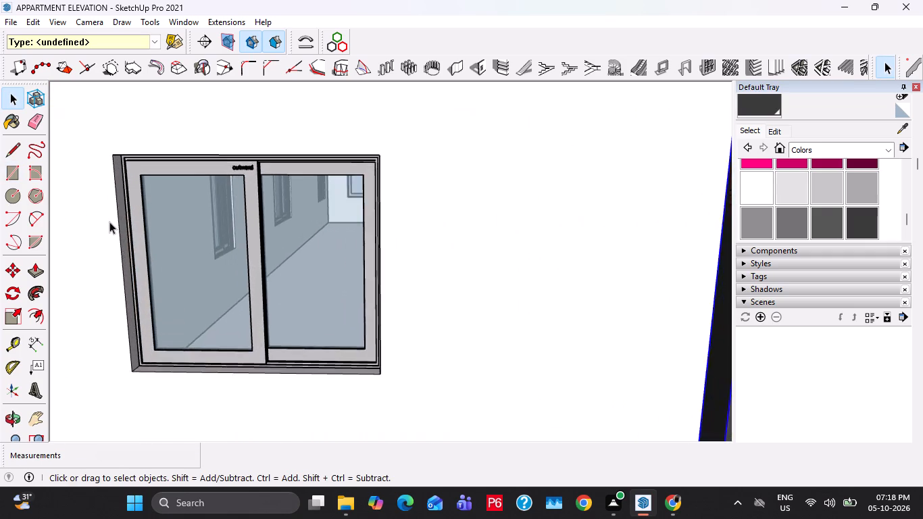
pyautogui.press('r')
pyautogui.scroll(1, 109, 222)
pyautogui.click(110, 141)
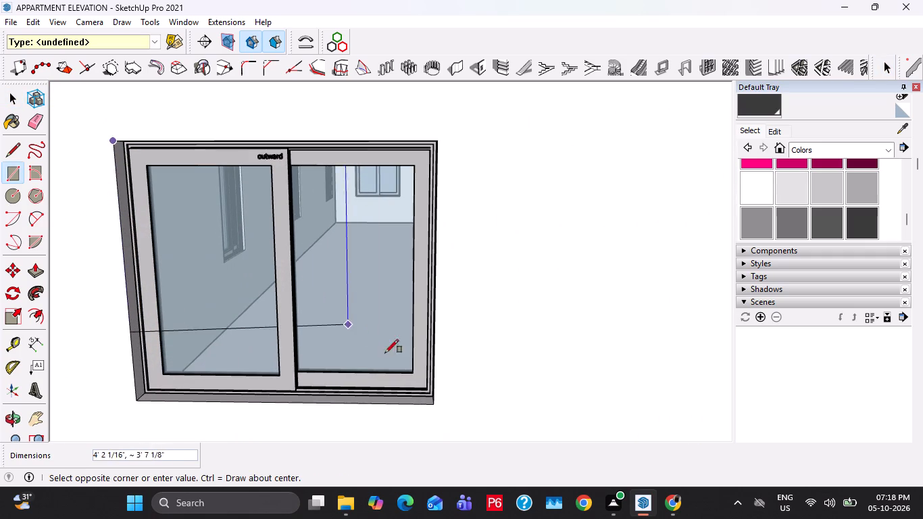
pyautogui.scroll(1, 431, 412)
pyautogui.click(434, 403)
pyautogui.press('space')
# Offset the window rectangle 1' outward and delete its inner face, leaving a flat frame around the window.
pyautogui.press('f')
pyautogui.click(339, 345)
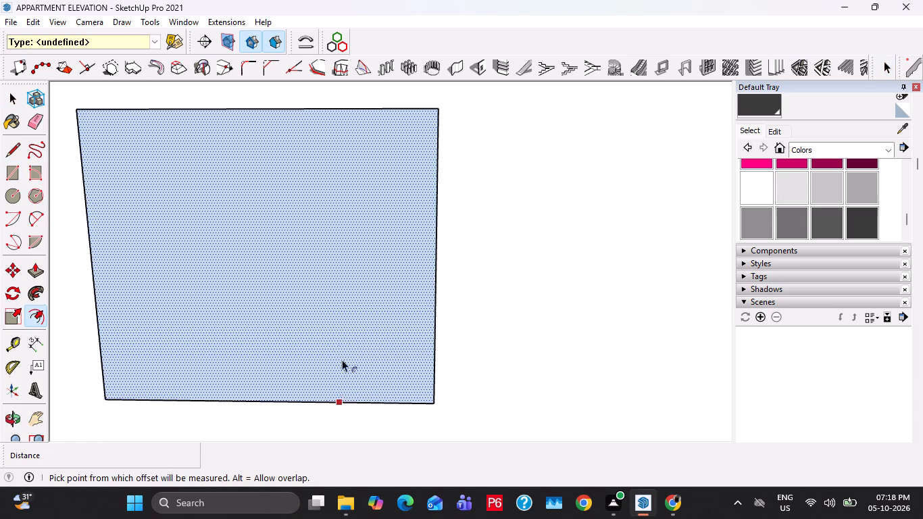
pyautogui.click(401, 392)
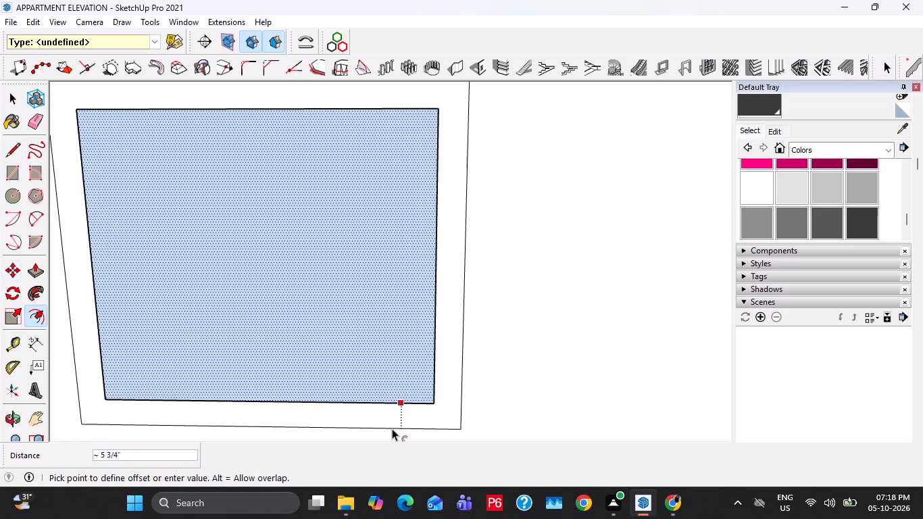
pyautogui.press('1')
pyautogui.press("'")
pyautogui.press('Return')
pyautogui.press('space')
pyautogui.click(346, 306)
pyautogui.scroll(-5, 346, 302)
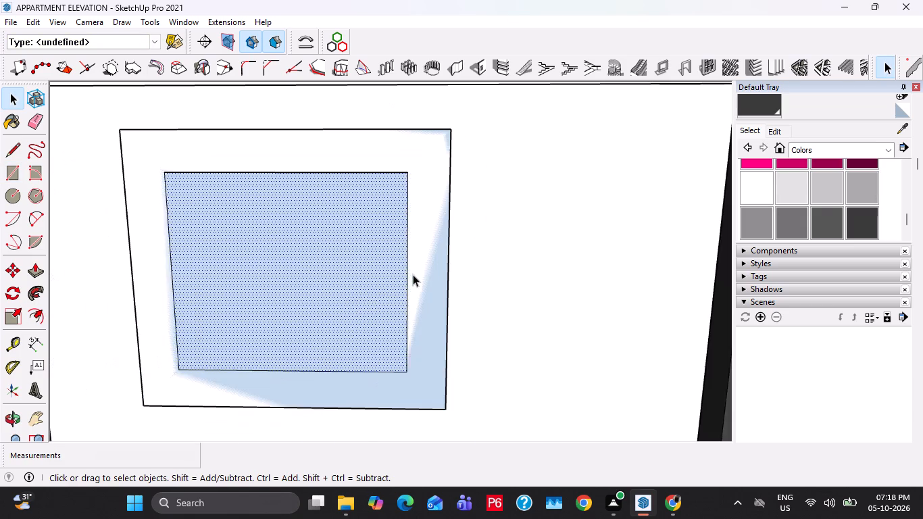
pyautogui.press('Delete')
# Extrude the flat window frame face 6" outward from the facade.
pyautogui.click(444, 259)
pyautogui.press('p')
pyautogui.click(444, 259)
pyautogui.write('6"')
pyautogui.press('Return')
pyautogui.press('space')
# Make the extruded window frame a group and paint it with the same darkest grey as the balcony frame.
pyautogui.tripleClick(426, 185)
pyautogui.rightClick(426, 185)
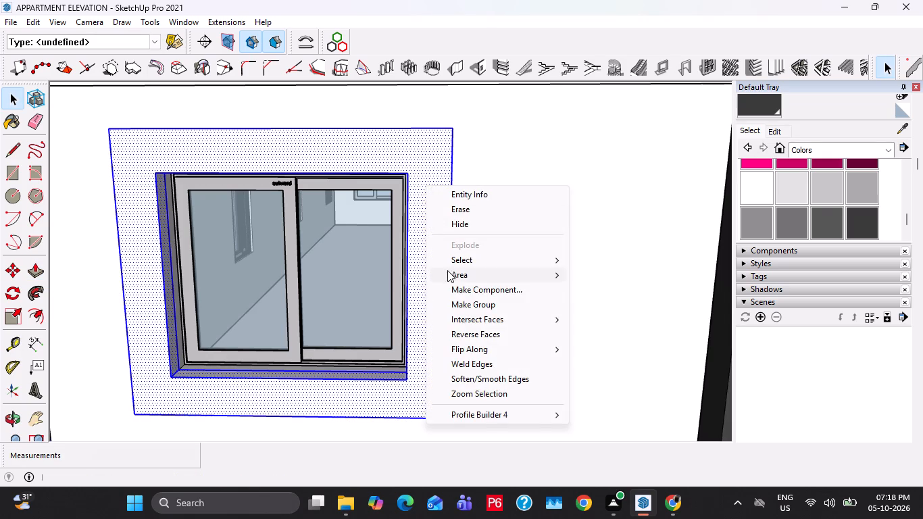
pyautogui.click(474, 302)
pyautogui.click(738, 102)
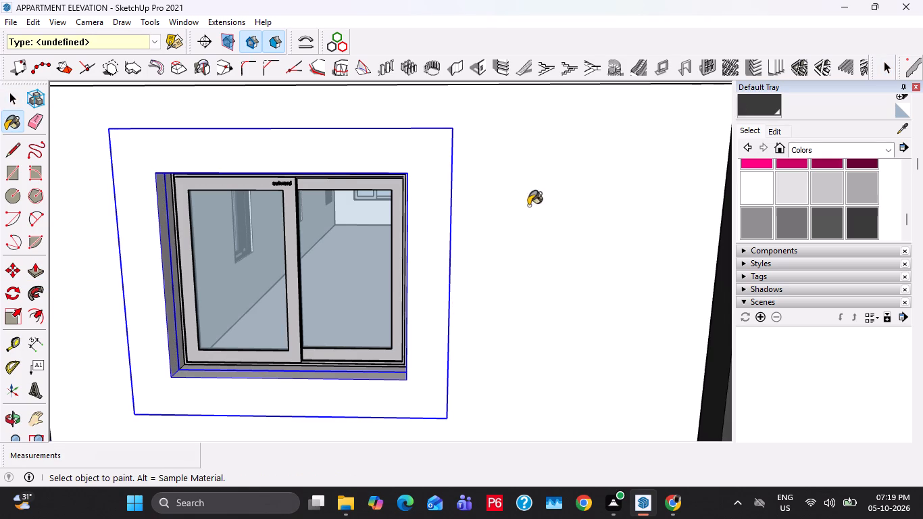
pyautogui.click(418, 229)
pyautogui.press('space')
# Copy the grey window frame 10' 4" straight down, aligned to the window one storey below.
pyautogui.scroll(-5, 420, 214)
pyautogui.moveTo(157, 216); pyautogui.dragTo(170, 101, button='middle')
pyautogui.scroll(9, 170, 102)
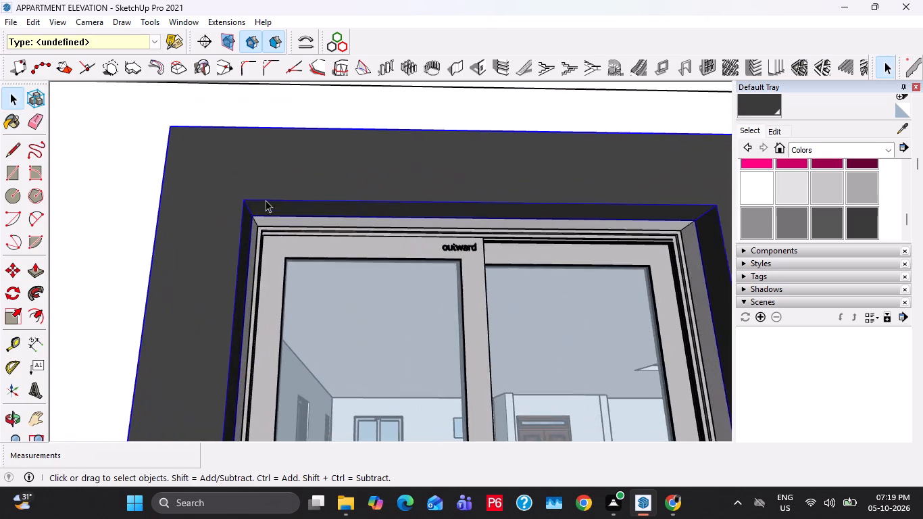
pyautogui.moveTo(318, 246); pyautogui.dragTo(274, 229, button='middle')
pyautogui.press('m')
pyautogui.click(257, 228)
pyautogui.scroll(-9, 273, 290)
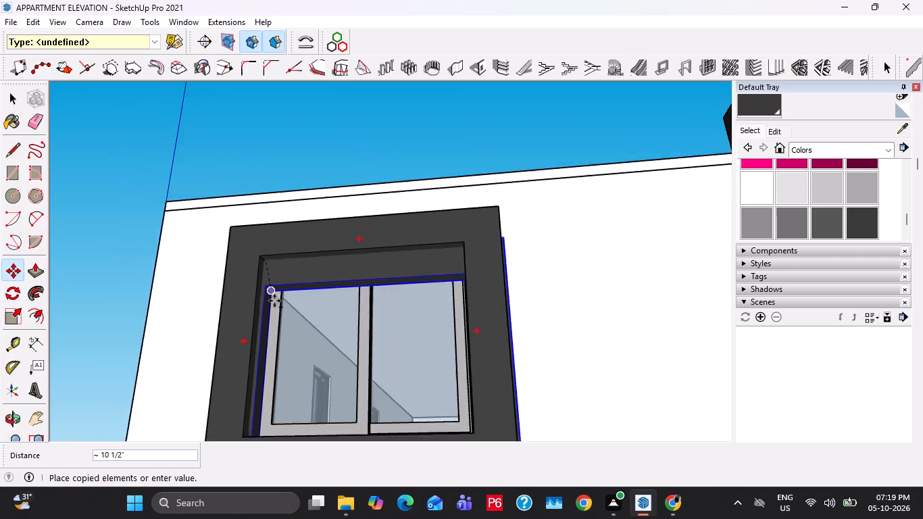
pyautogui.scroll(-8, 274, 301)
pyautogui.moveTo(296, 371); pyautogui.dragTo(293, 132, button='middle')
pyautogui.keyDown('shift'); pyautogui.scroll(-1, 295, 291); pyautogui.keyUp('shift')
pyautogui.scroll(3, 257, 195)
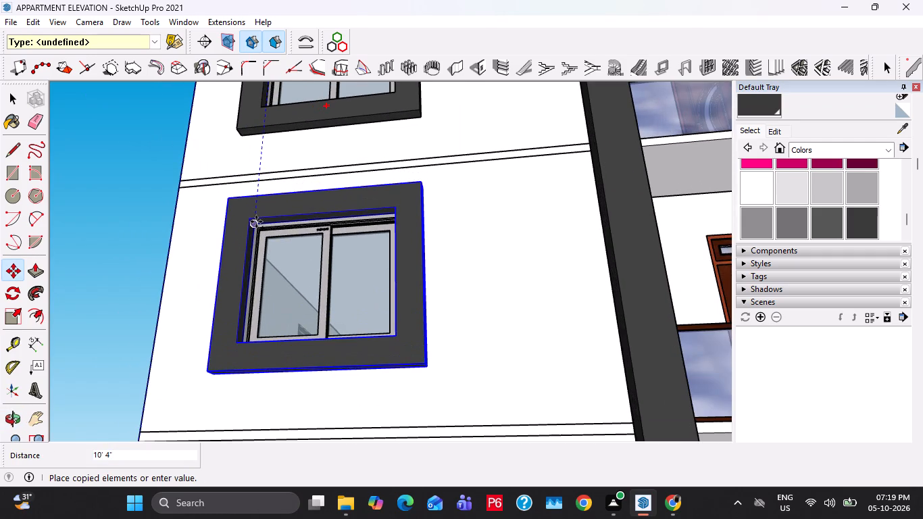
pyautogui.click(256, 222)
# Copy the window frame down another 10' 4" twice, onto the first-floor and ground-floor windows.
pyautogui.click(256, 224)
pyautogui.keyDown('shift'); pyautogui.moveTo(278, 362); pyautogui.dragTo(283, 197, button='middle'); pyautogui.keyUp('shift')
pyautogui.scroll(3, 227, 312)
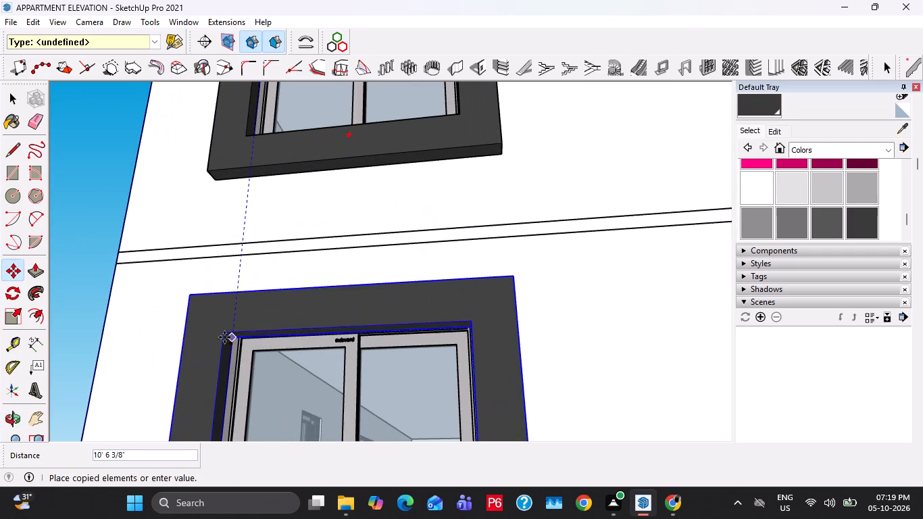
pyautogui.click(232, 328)
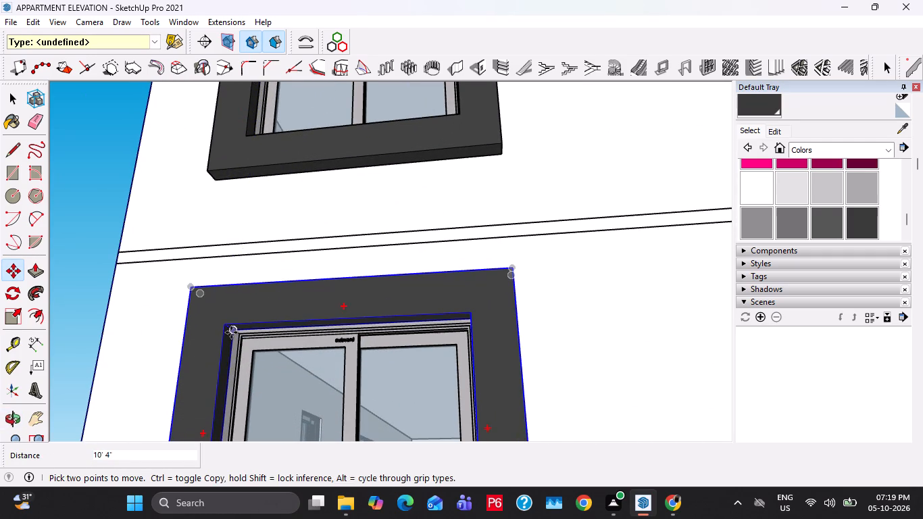
pyautogui.click(231, 332)
pyautogui.scroll(-9, 255, 248)
pyautogui.keyDown('shift'); pyautogui.moveTo(273, 330); pyautogui.dragTo(293, 137, button='middle'); pyautogui.keyUp('shift')
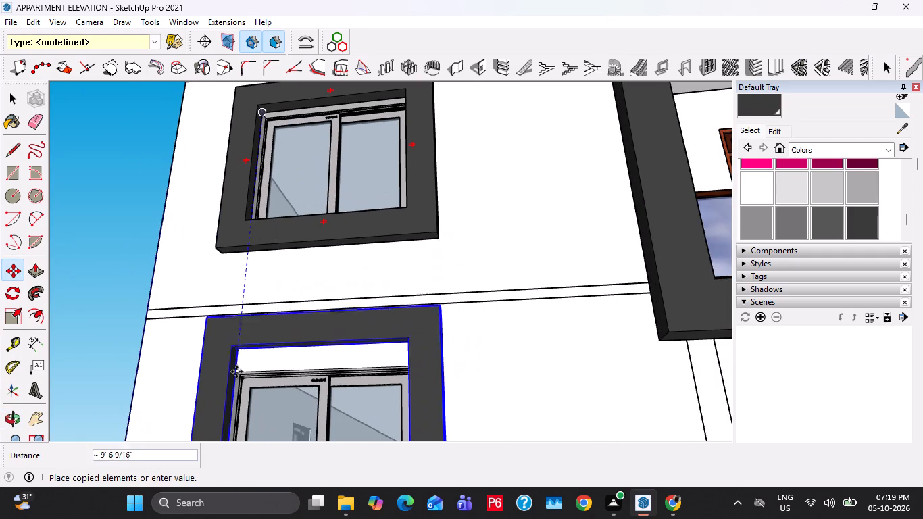
pyautogui.click(236, 372)
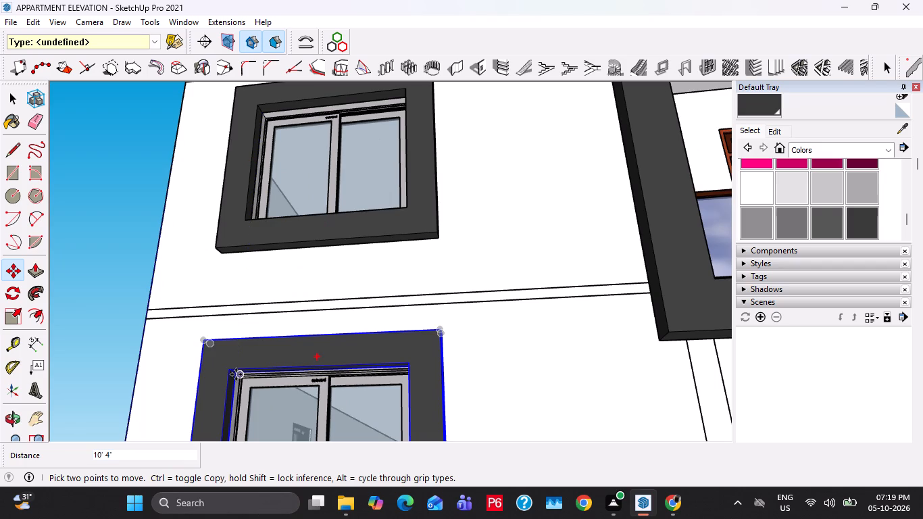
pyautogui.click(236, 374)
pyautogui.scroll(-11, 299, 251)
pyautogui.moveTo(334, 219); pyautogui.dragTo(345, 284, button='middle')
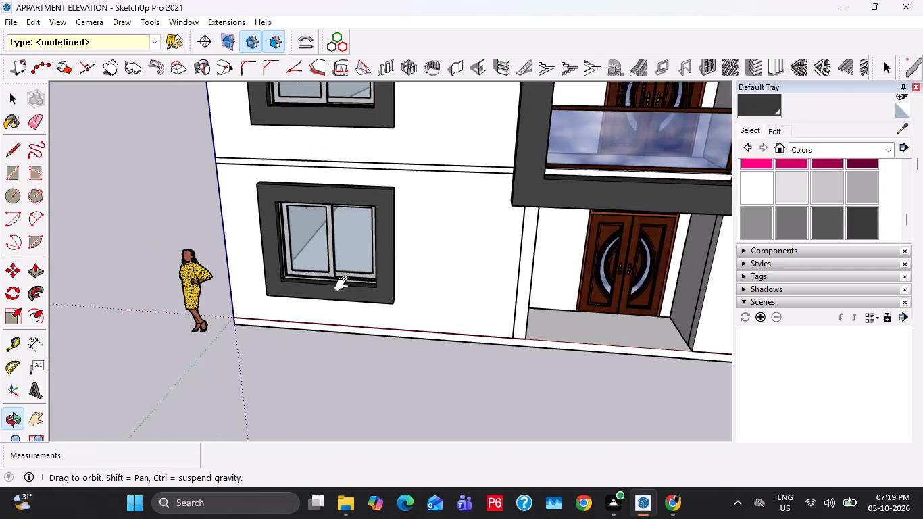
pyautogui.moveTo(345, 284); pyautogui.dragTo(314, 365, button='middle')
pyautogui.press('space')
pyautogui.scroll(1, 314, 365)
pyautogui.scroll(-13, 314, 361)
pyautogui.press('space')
# Examine the front elevation with its grey window frames and projecting balcony frame.
pyautogui.moveTo(345, 369); pyautogui.dragTo(434, 308, button='middle')
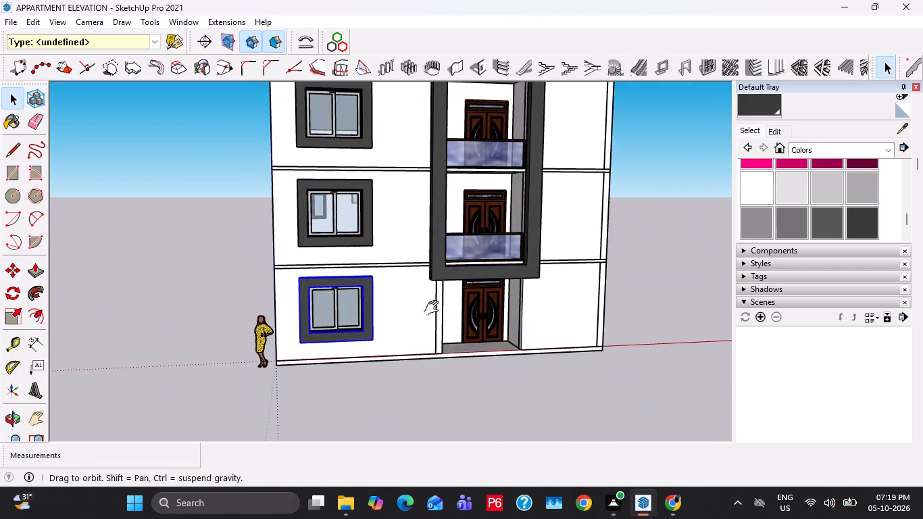
pyautogui.moveTo(434, 308); pyautogui.dragTo(425, 340, button='middle')
pyautogui.scroll(4, 368, 259)
pyautogui.moveTo(332, 241); pyautogui.dragTo(336, 272, button='middle')
pyautogui.scroll(-4, 339, 272)
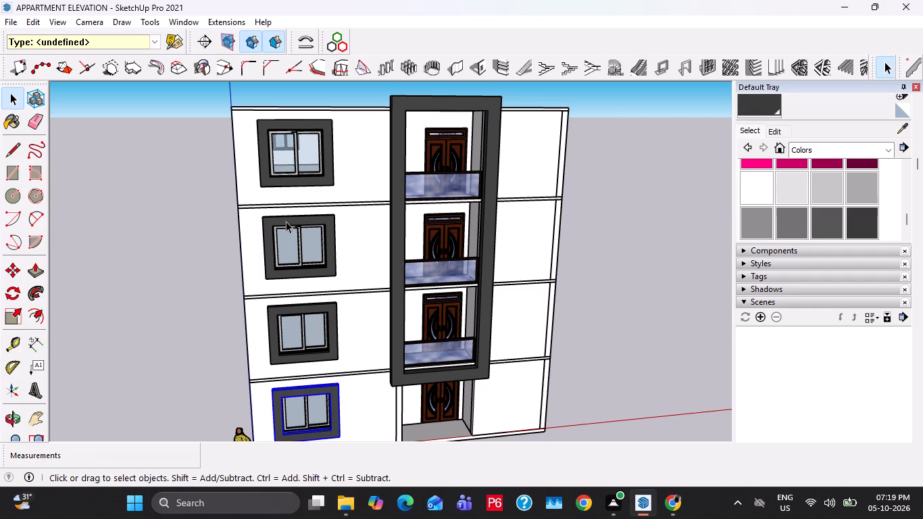
pyautogui.scroll(-1, 364, 233)
pyautogui.moveTo(478, 245); pyautogui.dragTo(336, 247, button='middle')
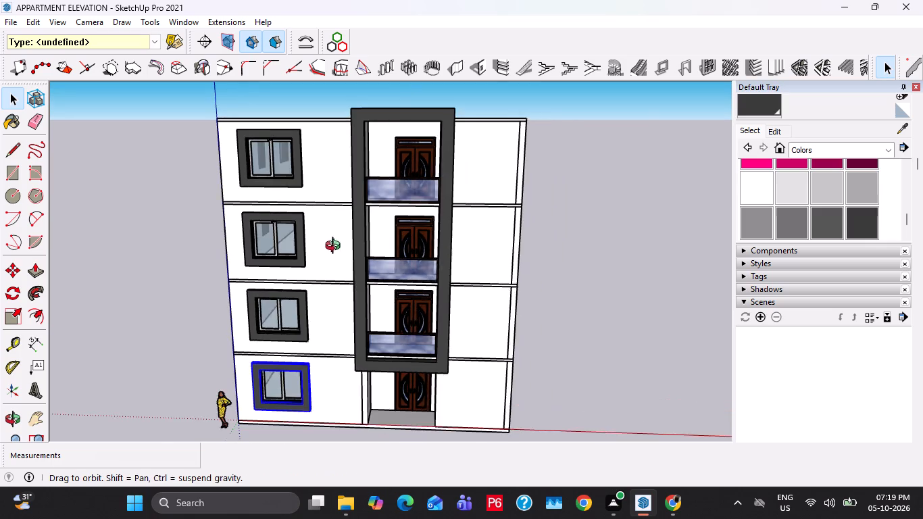
pyautogui.moveTo(336, 247); pyautogui.dragTo(339, 248, button='middle')
# Save the model.
pyautogui.hotkey('ctrl', 's')
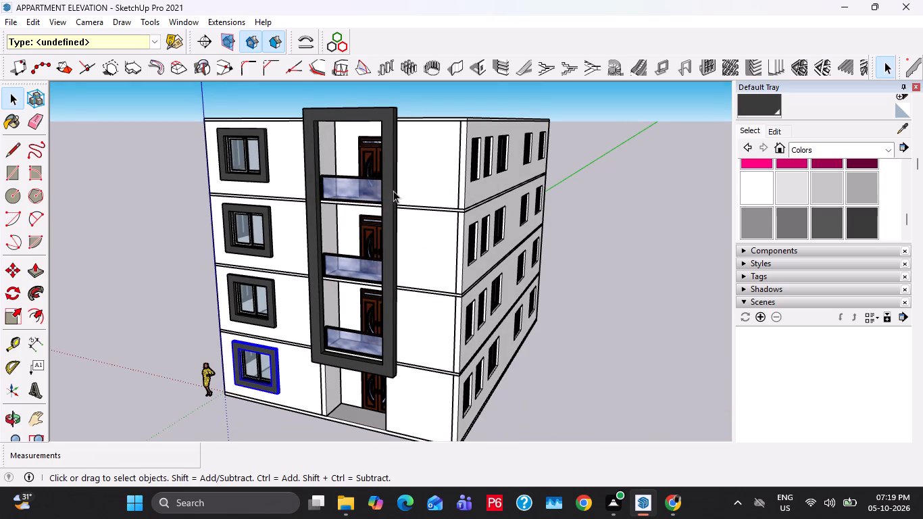
# Review the building from the front facade round to the side facade with four windows per storey.
pyautogui.moveTo(320, 253); pyautogui.dragTo(464, 222, button='middle')
pyautogui.scroll(-3, 464, 222)
pyautogui.moveTo(422, 287); pyautogui.dragTo(423, 288, button='middle')
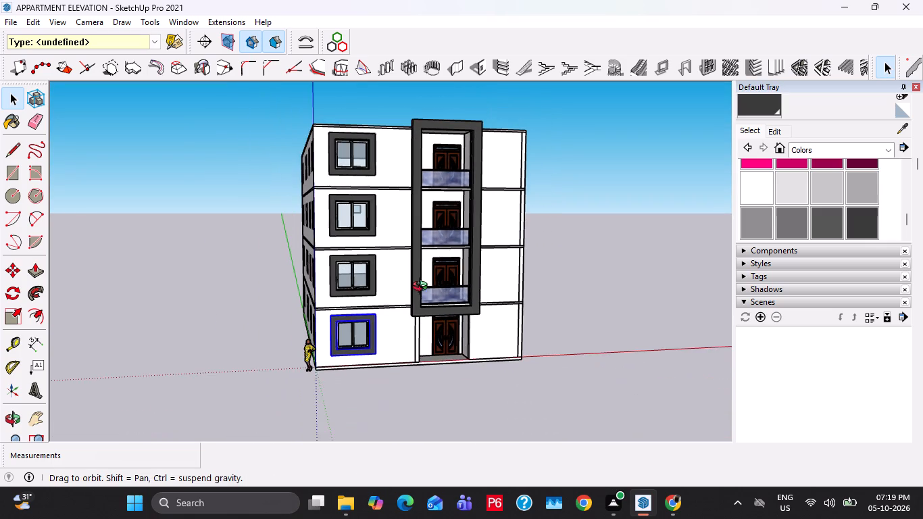
pyautogui.moveTo(423, 288); pyautogui.dragTo(597, 303, button='middle')
pyautogui.scroll(12, 375, 277)
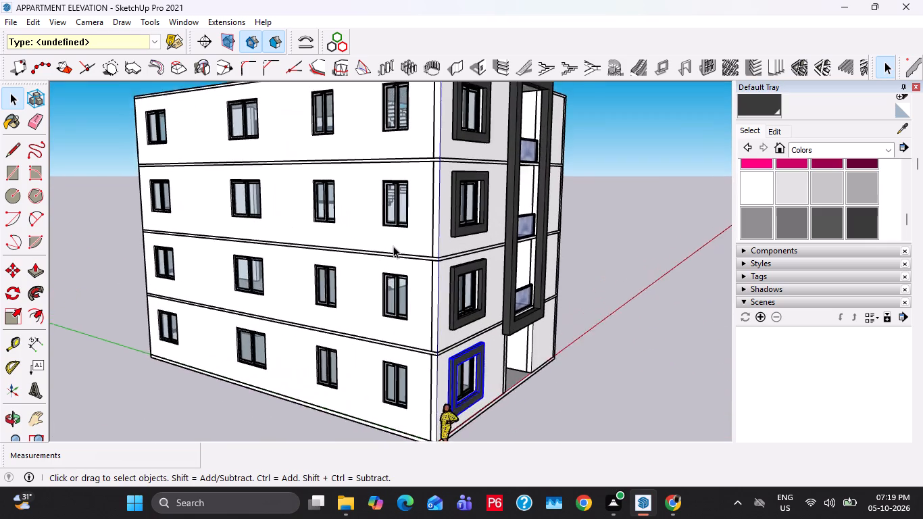
# Draw a 5' by 3' 4" rectangle over the second-floor window nearest the front corner on the side facade.
pyautogui.scroll(8, 393, 246)
pyautogui.press('r')
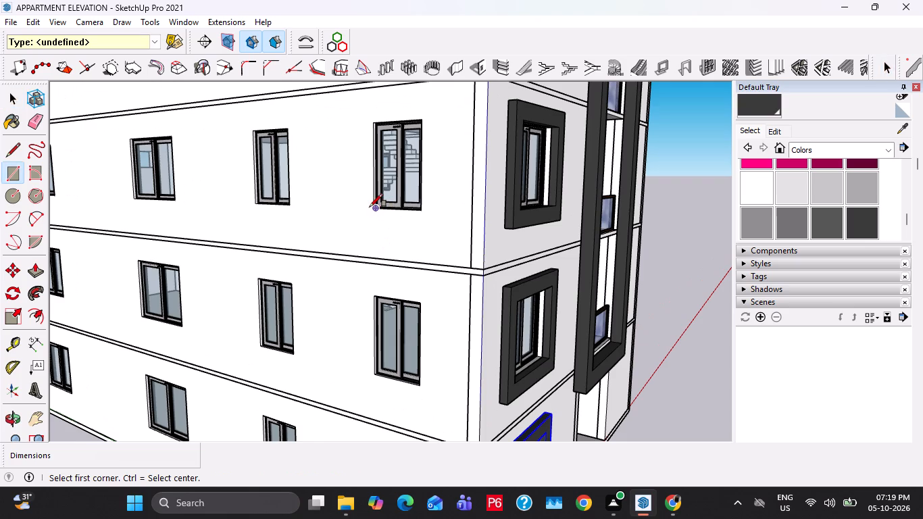
pyautogui.scroll(10, 372, 207)
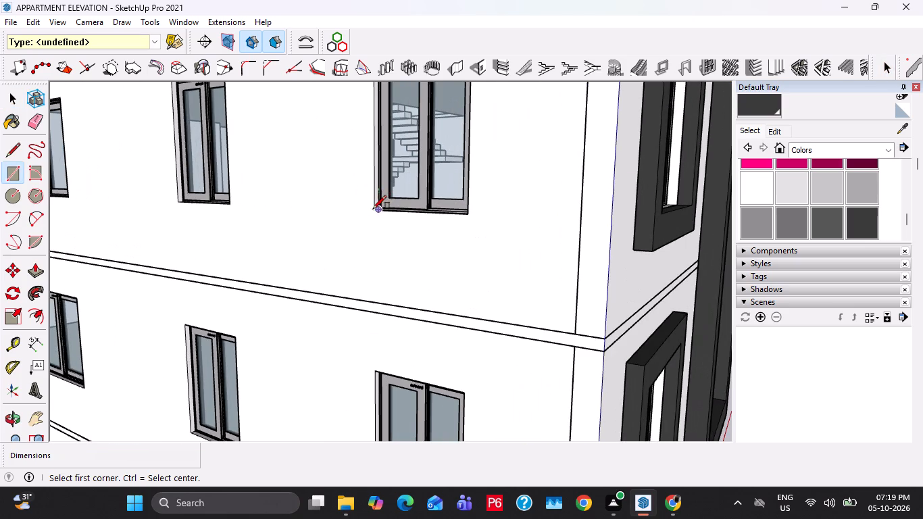
pyautogui.scroll(11, 375, 205)
pyautogui.click(395, 205)
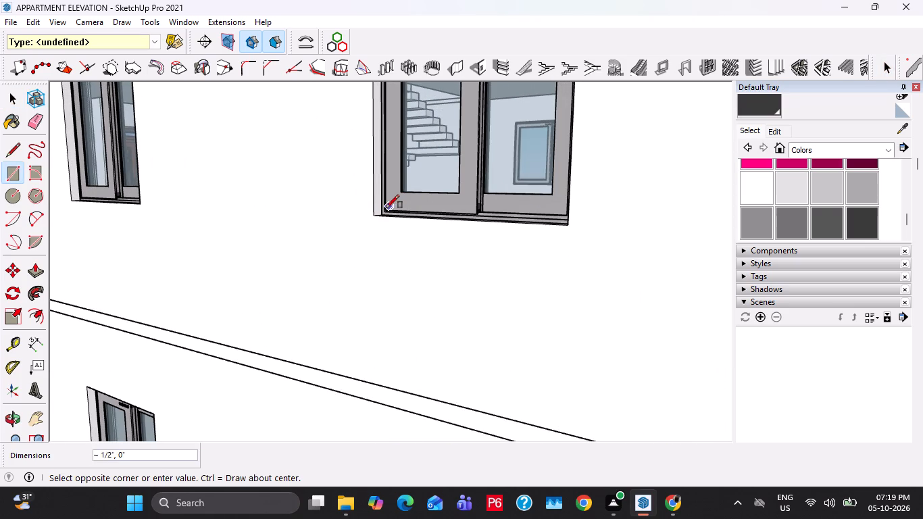
pyautogui.press('space')
pyautogui.write('R')
pyautogui.click(375, 215)
pyautogui.scroll(-5, 520, 191)
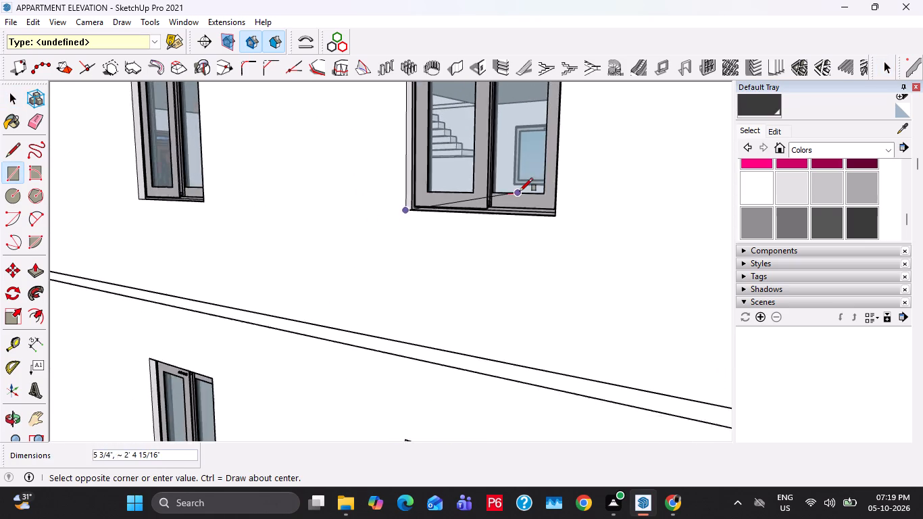
pyautogui.scroll(-7, 520, 191)
pyautogui.keyDown('shift'); pyautogui.moveTo(566, 139); pyautogui.dragTo(522, 266, button='middle'); pyautogui.keyUp('shift')
pyautogui.scroll(2, 508, 148)
pyautogui.click(506, 147)
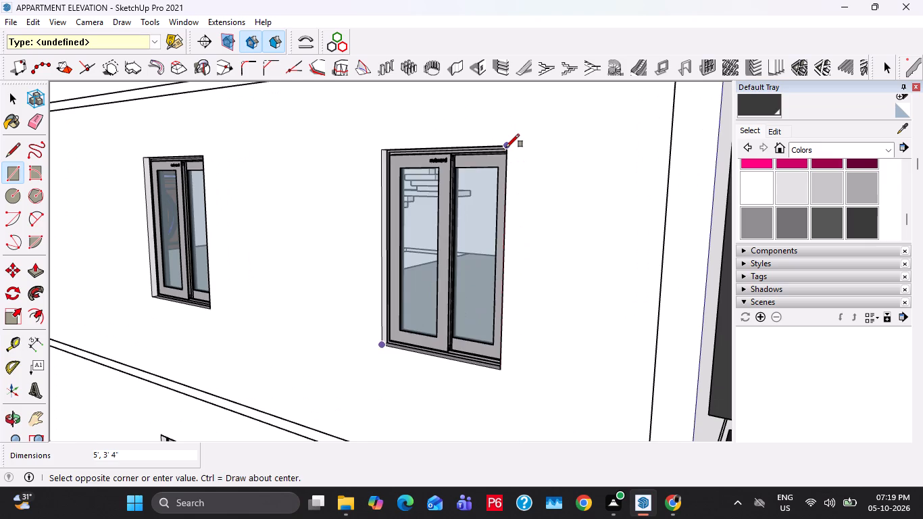
# Offset the rectangle 6" outward and delete the inner face, leaving a border around the window.
pyautogui.press('space')
pyautogui.press('f')
pyautogui.click(451, 220)
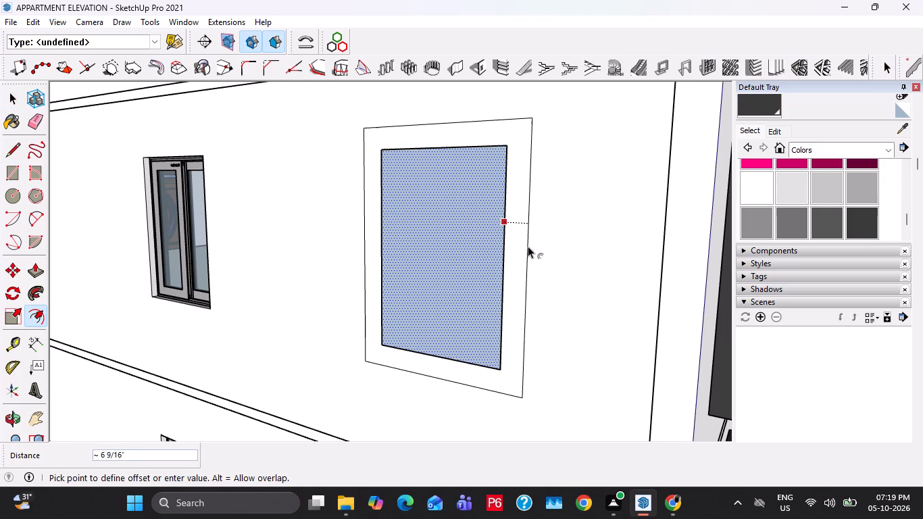
pyautogui.press('6')
pyautogui.hotkey('shift', '"')
pyautogui.press('Return')
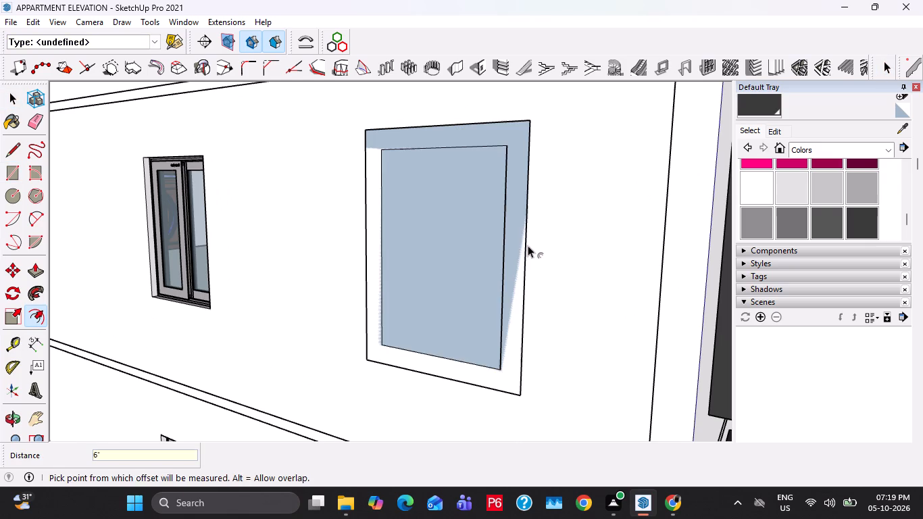
pyautogui.press('space')
pyautogui.click(468, 234)
pyautogui.press('Delete')
# Extrude the window border out 6" and make the resulting frame a group.
pyautogui.click(525, 218)
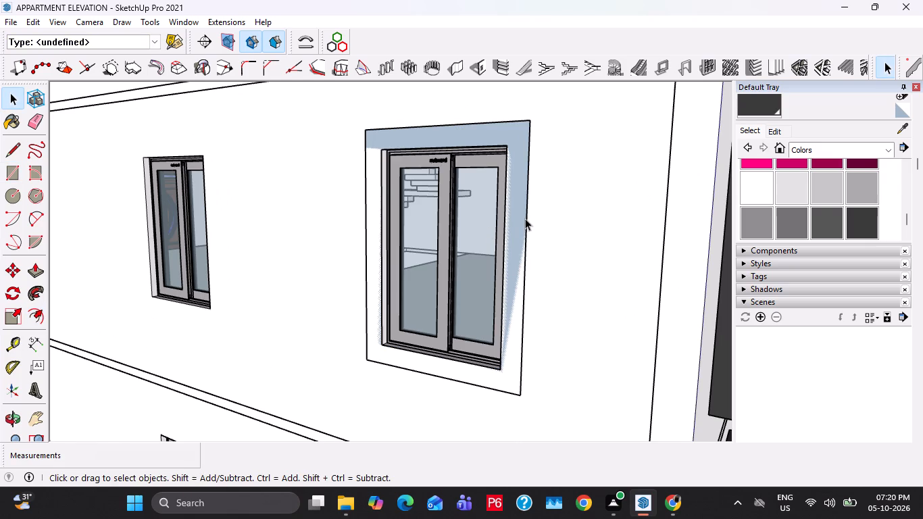
pyautogui.press('p')
pyautogui.click(524, 218)
pyautogui.write('6"')
pyautogui.press('Return')
pyautogui.press('space')
pyautogui.tripleClick(514, 221)
pyautogui.rightClick(514, 221)
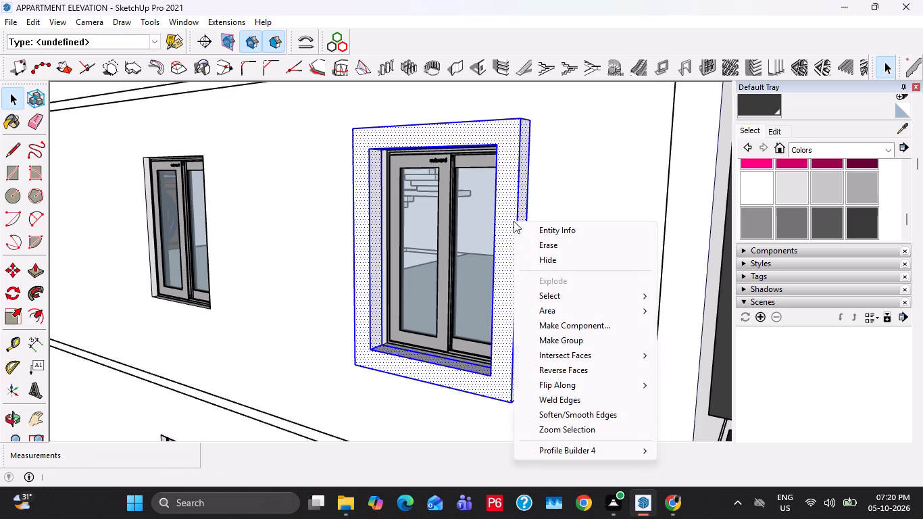
pyautogui.click(566, 335)
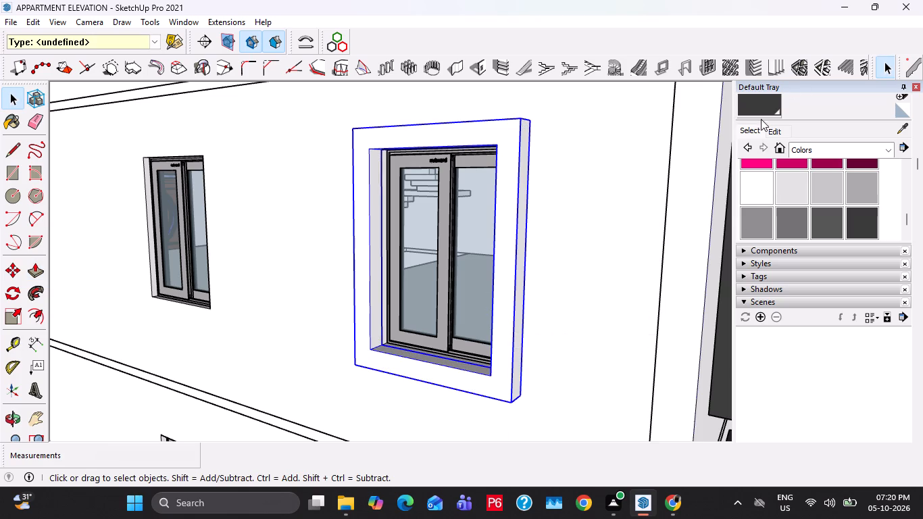
# Paint the new side window frame medium-dark grey.
pyautogui.click(785, 234)
pyautogui.click(512, 176)
pyautogui.press('space')
# Copy the grey frame up 10' 4" onto the top-floor window directly above.
pyautogui.moveTo(404, 157); pyautogui.dragTo(392, 113, button='middle')
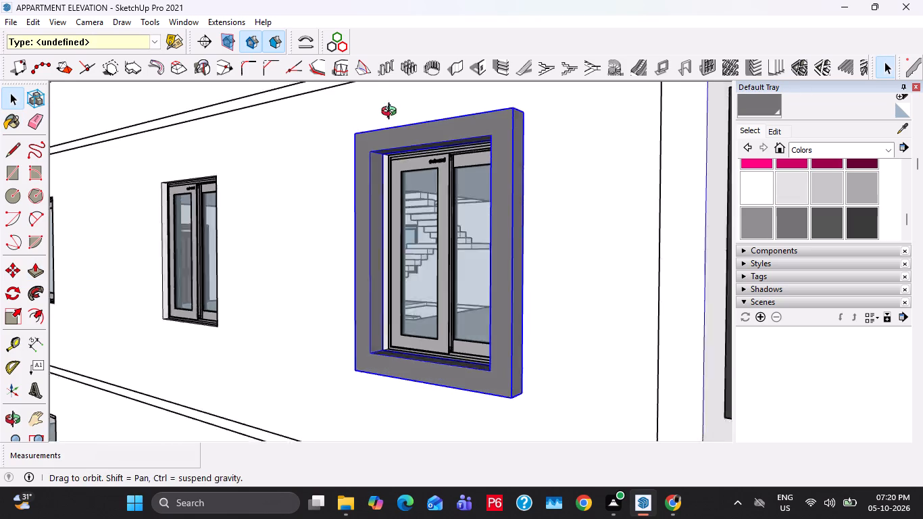
pyautogui.moveTo(392, 113); pyautogui.dragTo(392, 105, button='middle')
pyautogui.scroll(7, 391, 180)
pyautogui.press('m')
pyautogui.click(372, 136)
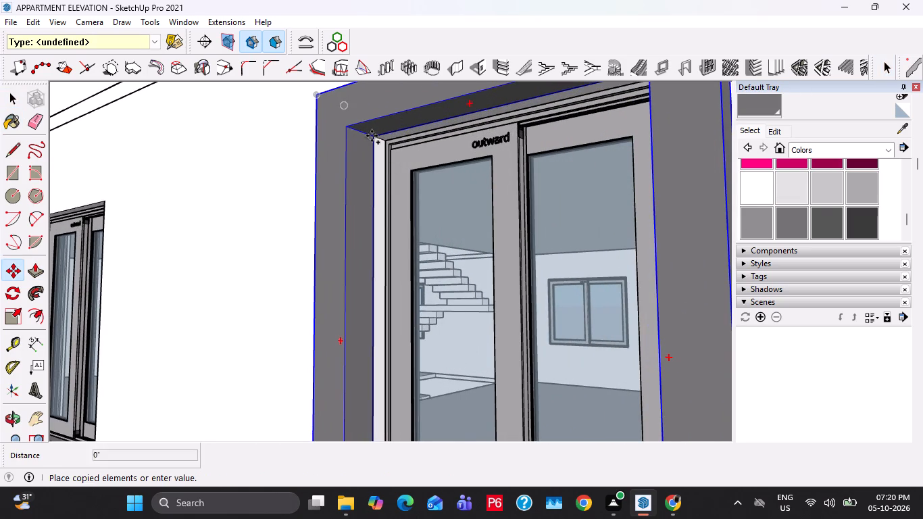
pyautogui.scroll(-20, 383, 245)
pyautogui.scroll(-6, 383, 245)
pyautogui.keyDown('shift'); pyautogui.moveTo(401, 162); pyautogui.dragTo(401, 302, button='middle'); pyautogui.keyUp('shift')
pyautogui.keyDown('shift'); pyautogui.scroll(-1, 401, 223); pyautogui.keyUp('shift')
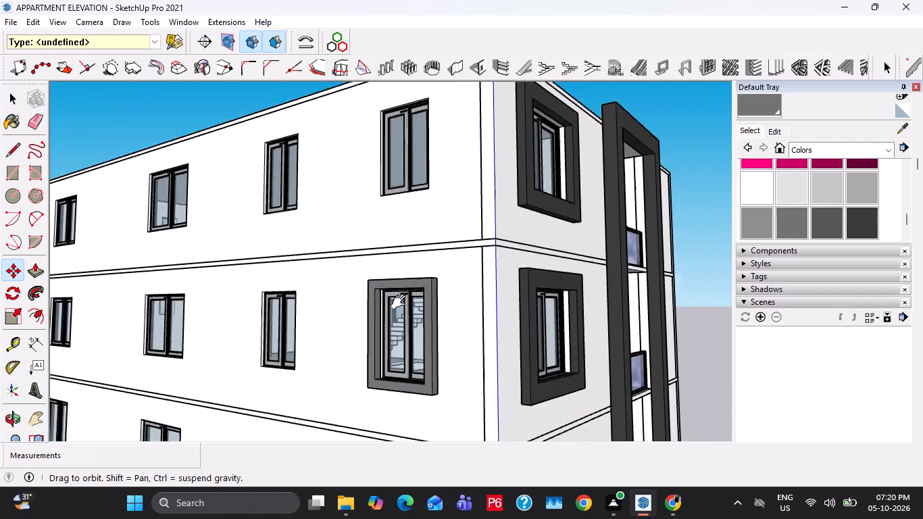
pyautogui.keyDown('shift'); pyautogui.moveTo(401, 302); pyautogui.dragTo(395, 311, button='middle'); pyautogui.keyUp('shift')
pyautogui.scroll(14, 383, 233)
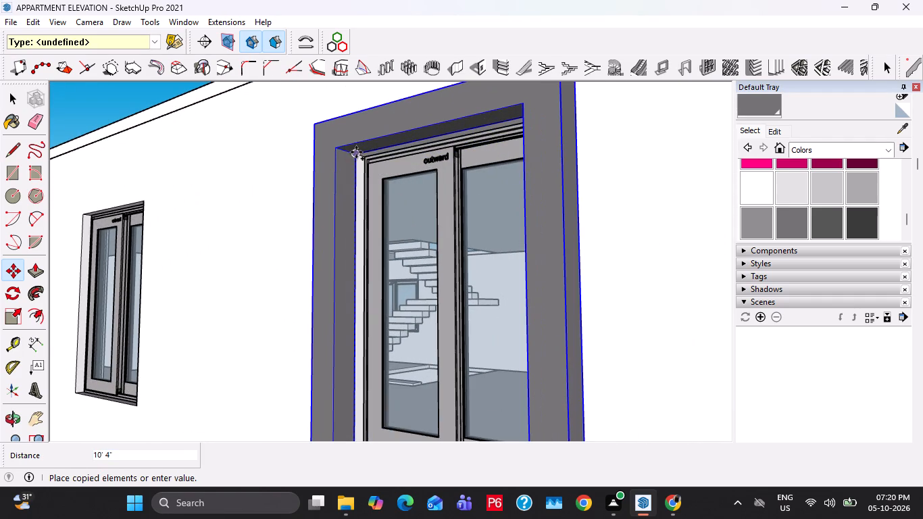
pyautogui.click(356, 152)
# Copy the top-floor frame down 20' 8" onto the first-floor window, and copy that one down onto the ground-floor window.
pyautogui.click(356, 156)
pyautogui.scroll(-20, 370, 226)
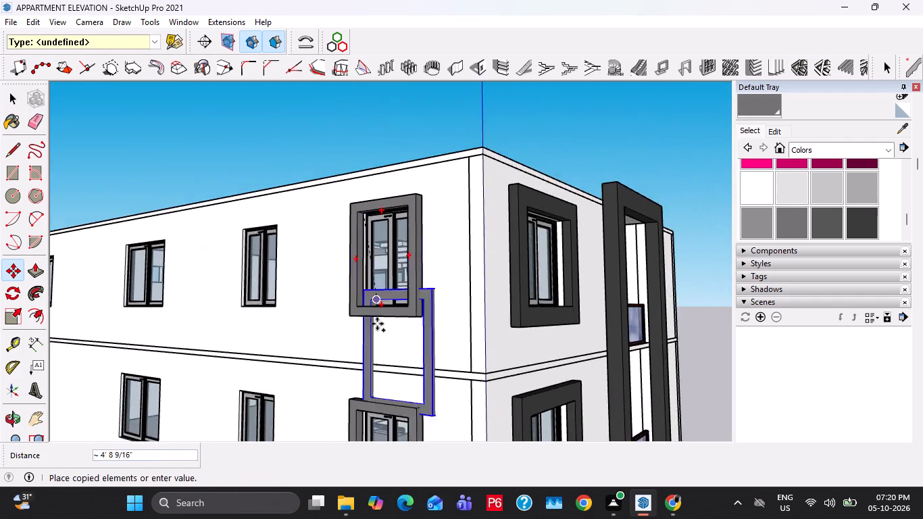
pyautogui.keyDown('shift'); pyautogui.moveTo(377, 324); pyautogui.dragTo(394, 100, button='middle'); pyautogui.keyUp('shift')
pyautogui.moveTo(386, 306); pyautogui.dragTo(396, 97, button='middle')
pyautogui.scroll(4, 395, 162)
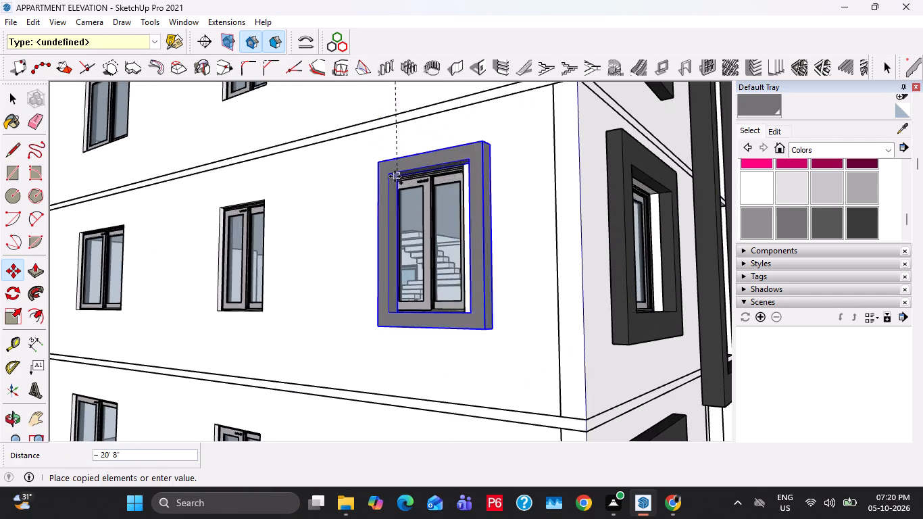
pyautogui.click(389, 178)
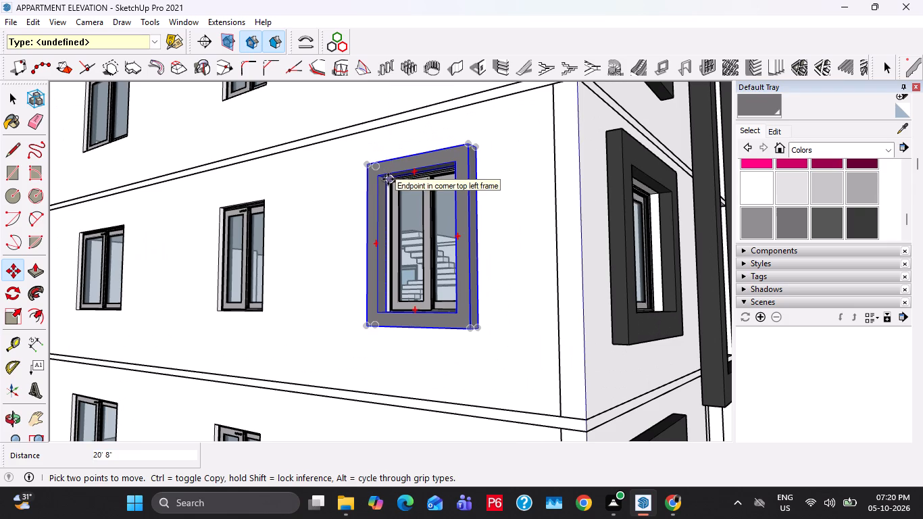
pyautogui.click(385, 179)
pyautogui.keyDown('shift'); pyautogui.moveTo(370, 335); pyautogui.dragTo(357, 129, button='middle'); pyautogui.keyUp('shift')
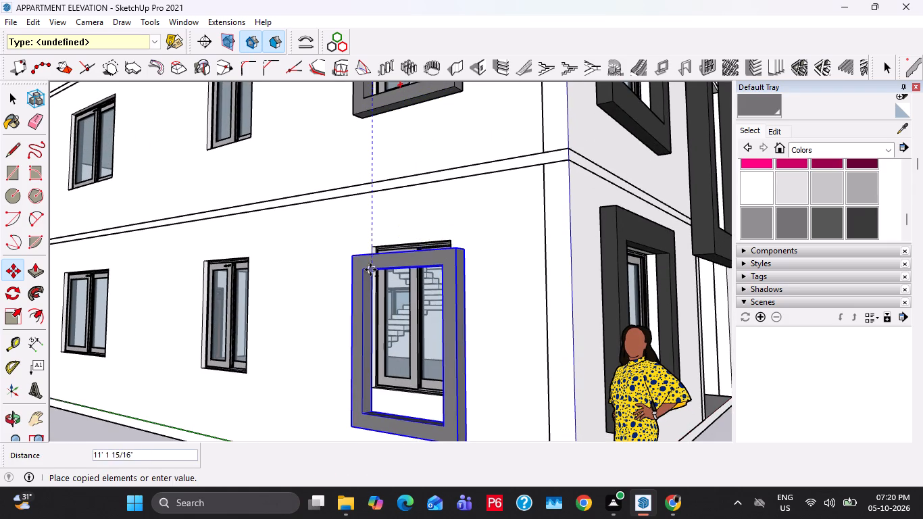
pyautogui.click(371, 246)
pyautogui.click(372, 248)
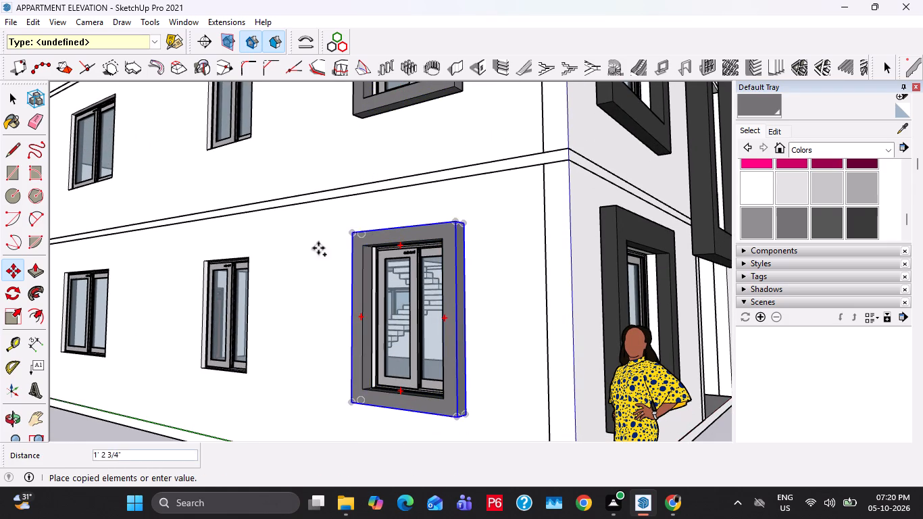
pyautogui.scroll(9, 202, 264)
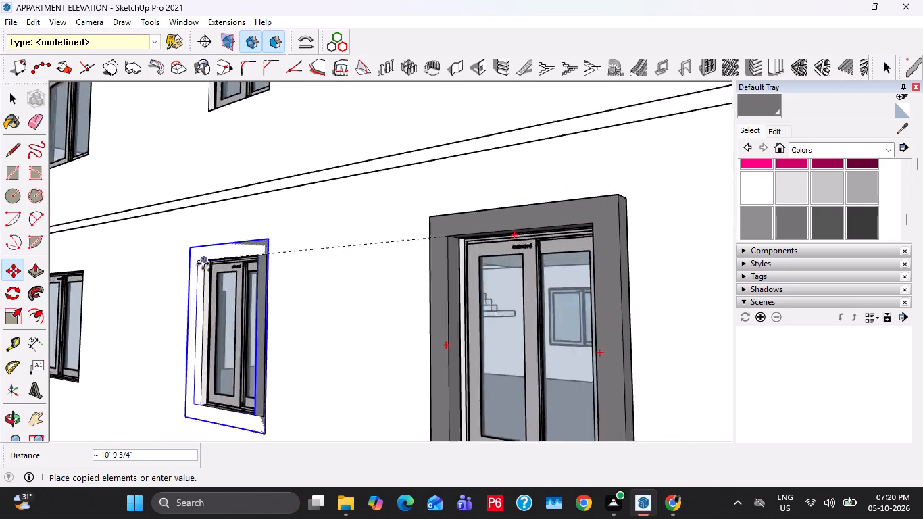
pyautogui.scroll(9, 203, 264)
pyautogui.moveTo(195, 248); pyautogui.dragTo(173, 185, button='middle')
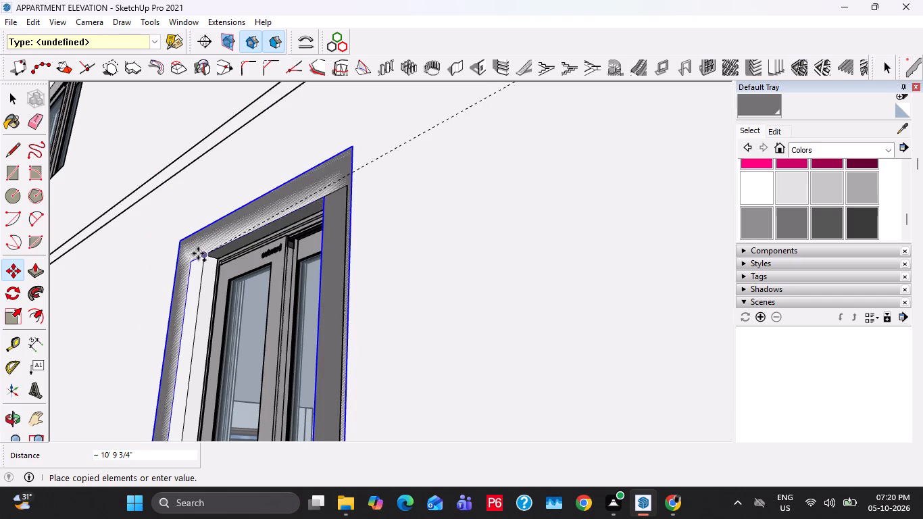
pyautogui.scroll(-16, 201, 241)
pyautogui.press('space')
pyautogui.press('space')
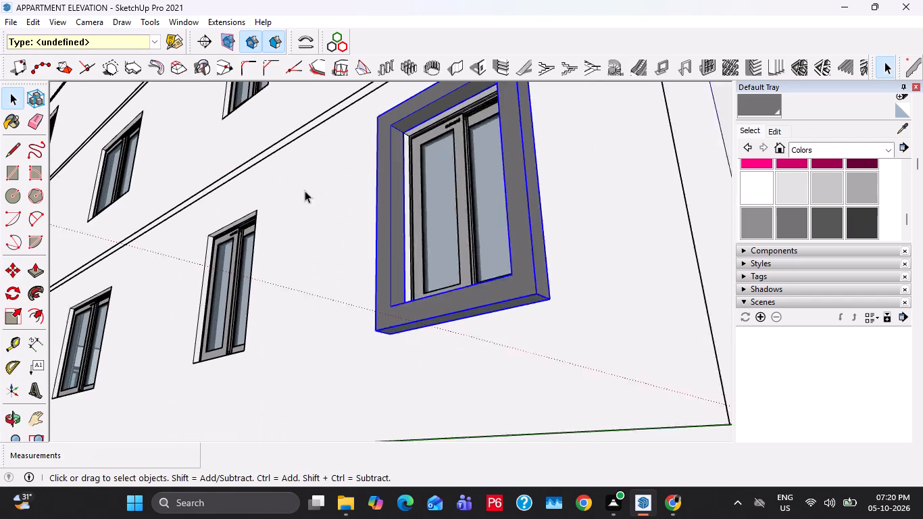
# Copy the ground-floor frame along the side wall onto the adjacent ground-floor window, second from the front corner.
pyautogui.scroll(9, 371, 147)
pyautogui.press('m')
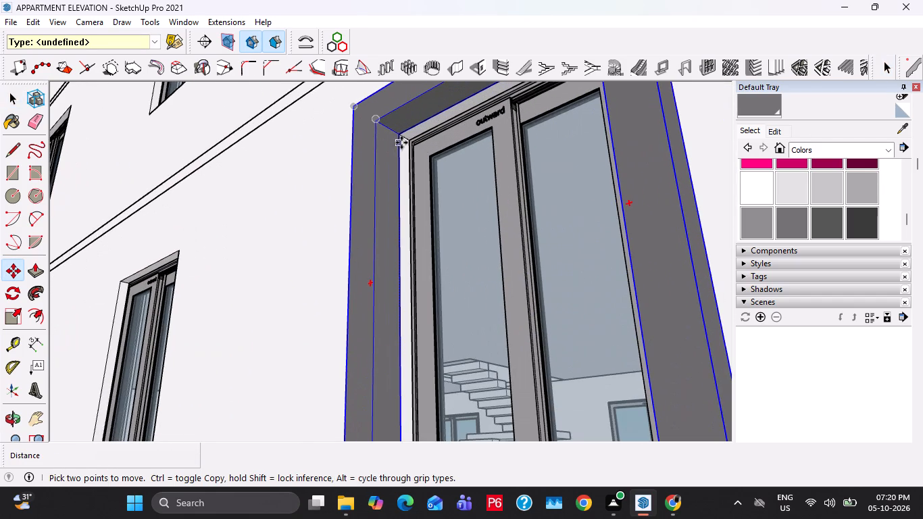
pyautogui.click(403, 139)
pyautogui.scroll(-5, 278, 184)
pyautogui.scroll(6, 162, 251)
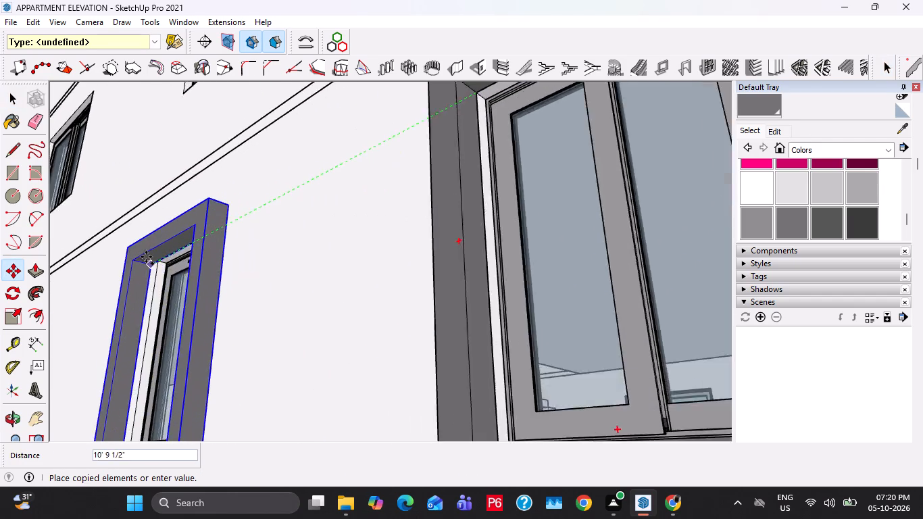
pyautogui.scroll(1, 146, 257)
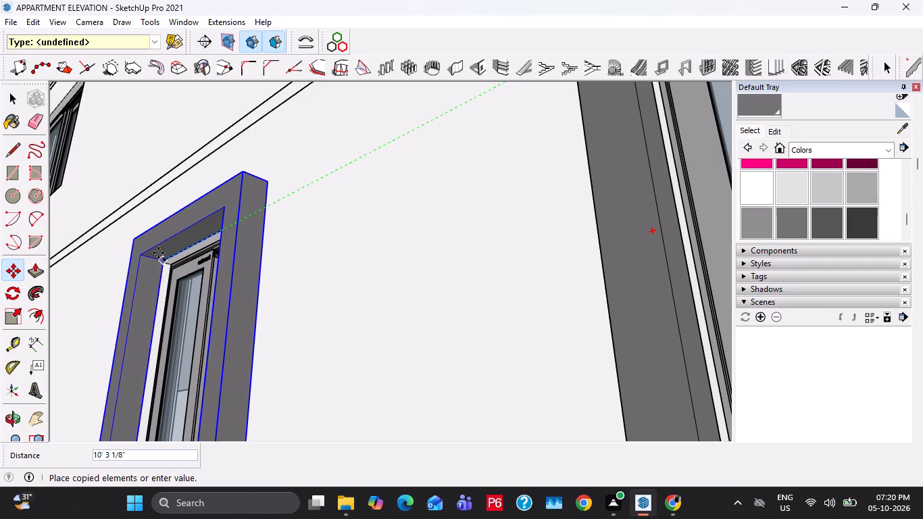
pyautogui.click(157, 259)
# Copy the second window's frame up 10' 4" twice, onto the first-floor and second-floor windows above it.
pyautogui.click(158, 264)
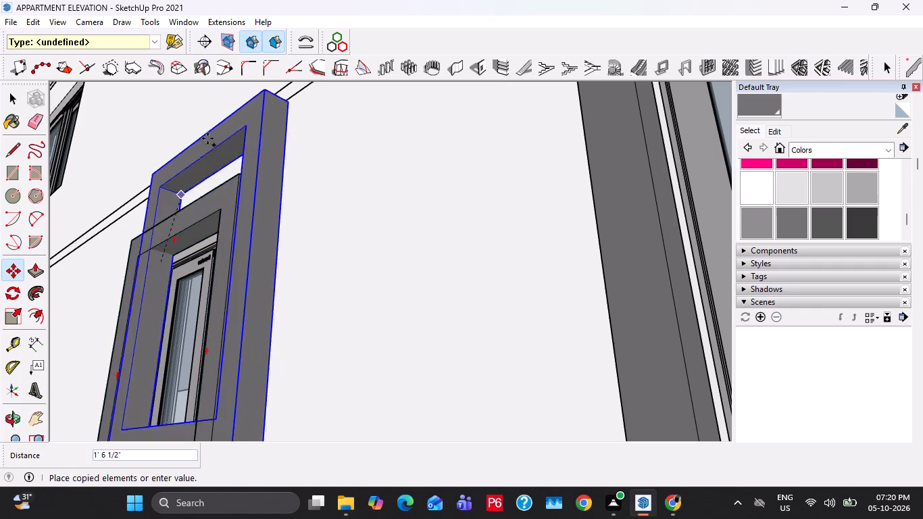
pyautogui.scroll(-6, 208, 139)
pyautogui.keyDown('shift'); pyautogui.moveTo(207, 144); pyautogui.dragTo(222, 374, button='middle'); pyautogui.keyUp('shift')
pyautogui.scroll(4, 229, 212)
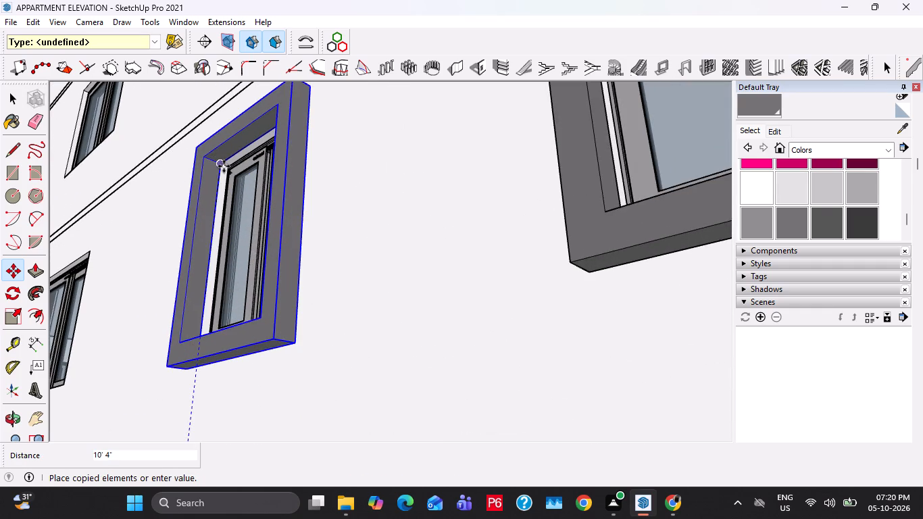
pyautogui.click(224, 164)
pyautogui.click(221, 164)
pyautogui.scroll(-9, 345, 272)
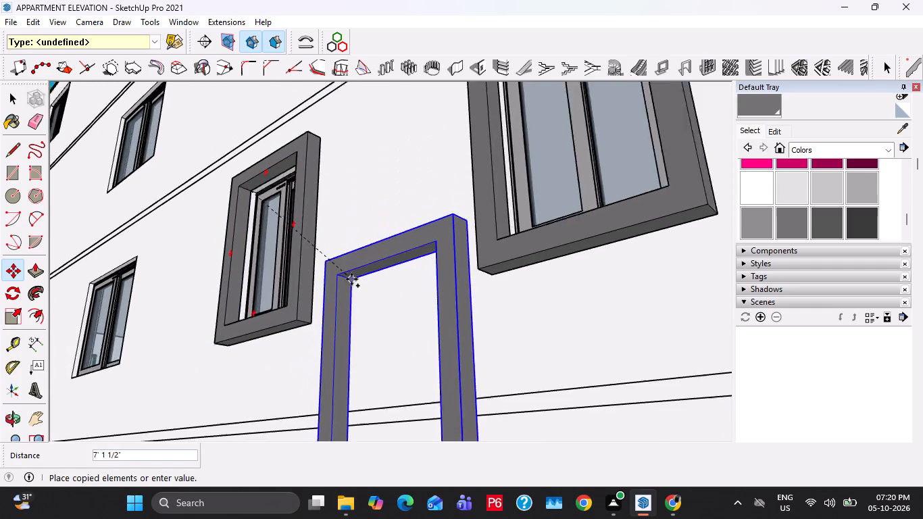
pyautogui.keyDown('shift'); pyautogui.moveTo(329, 187); pyautogui.dragTo(339, 406, button='middle'); pyautogui.keyUp('shift')
pyautogui.scroll(6, 293, 180)
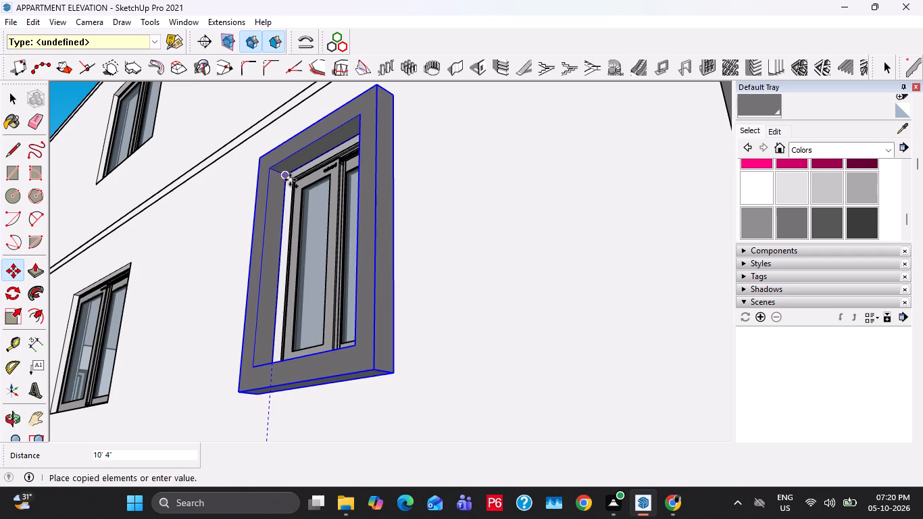
pyautogui.click(290, 180)
# Copy the second-floor frame up onto the top-floor window in the same column.
pyautogui.click(285, 178)
pyautogui.scroll(-5, 312, 258)
pyautogui.keyDown('shift'); pyautogui.moveTo(304, 178); pyautogui.dragTo(320, 395, button='middle'); pyautogui.keyUp('shift')
pyautogui.scroll(4, 306, 144)
pyautogui.click(330, 175)
pyautogui.scroll(-8, 332, 178)
pyautogui.press('space')
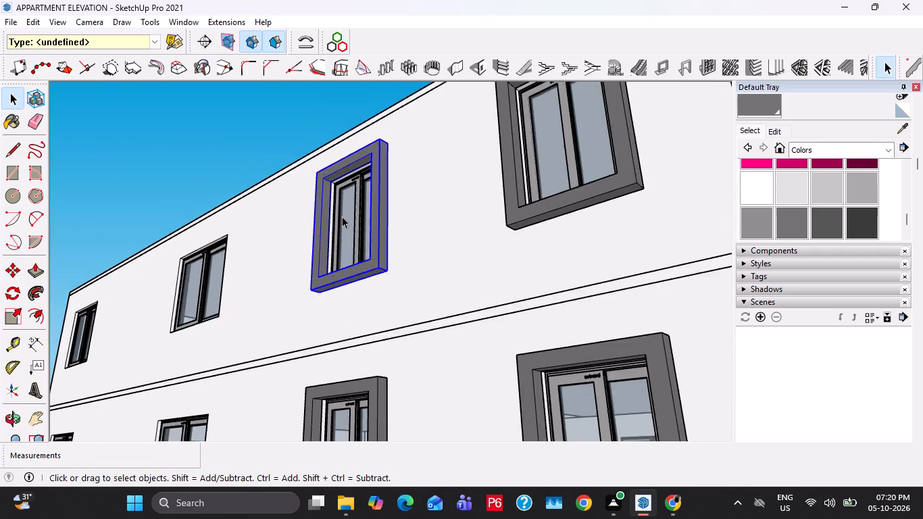
# Draw a 5' 10" by 5' rectangle over the wide top-floor window, third from the front corner.
pyautogui.scroll(-18, 342, 216)
pyautogui.moveTo(355, 283); pyautogui.dragTo(469, 366, button='middle')
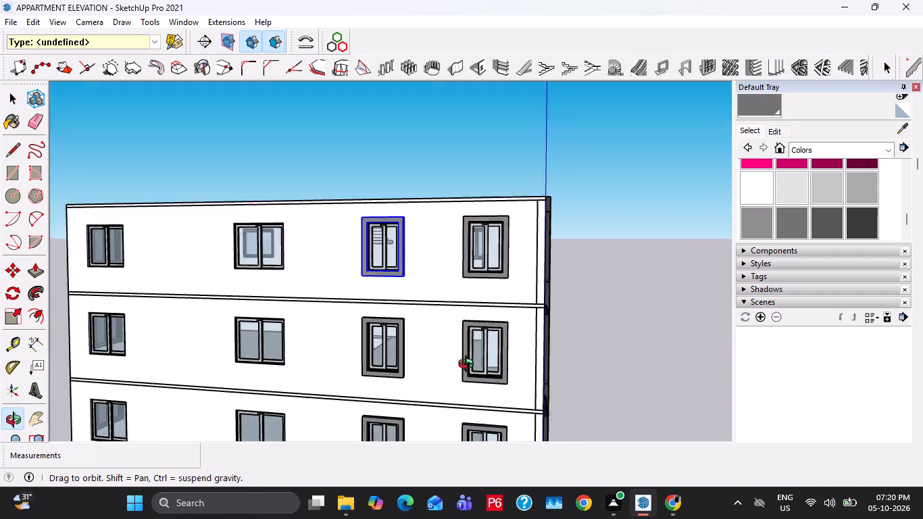
pyautogui.moveTo(469, 366); pyautogui.dragTo(462, 357, button='middle')
pyautogui.scroll(13, 361, 262)
pyautogui.press('r')
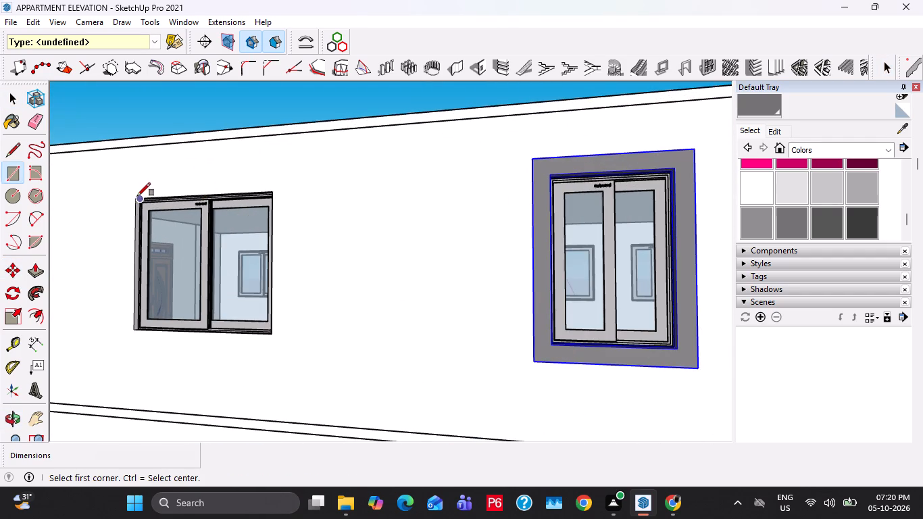
pyautogui.click(143, 197)
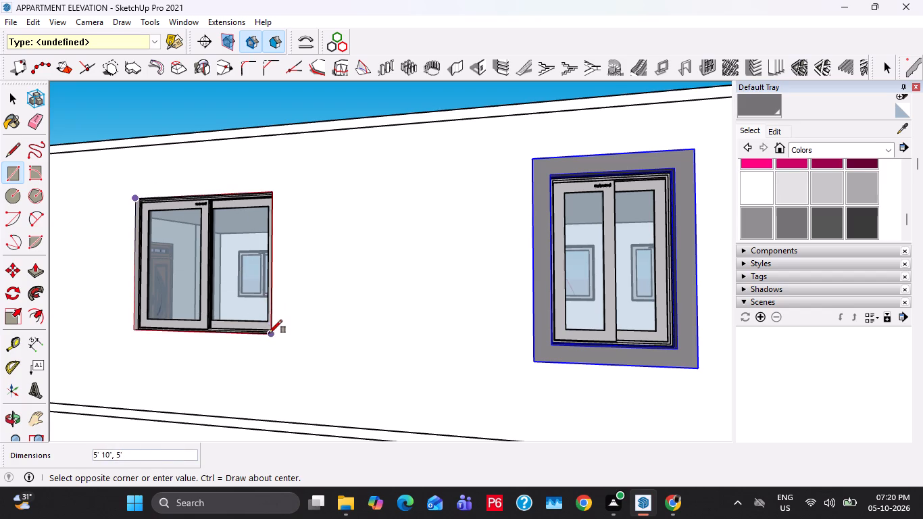
pyautogui.click(269, 333)
# Offset the rectangle over the wide top-floor window 6" outward and delete the inner face to leave a border.
pyautogui.press('space')
pyautogui.press('f')
pyautogui.click(253, 297)
pyautogui.click(268, 322)
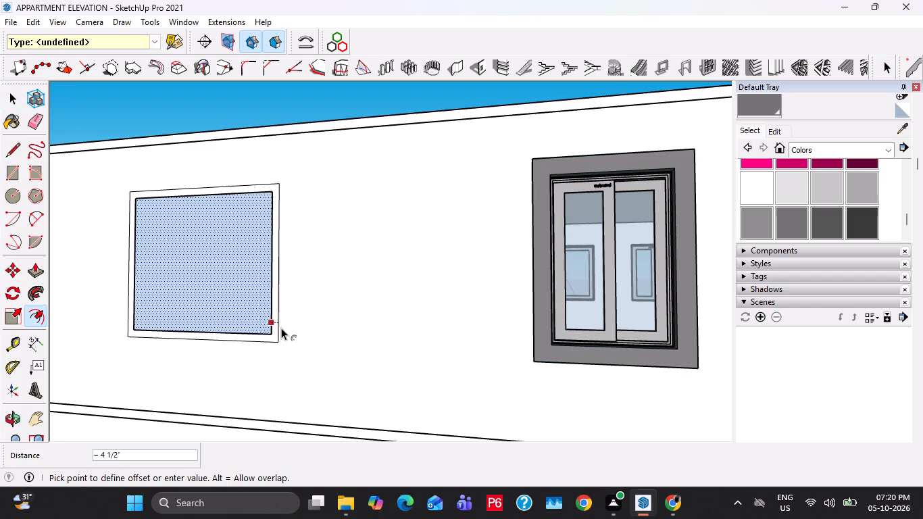
pyautogui.press('6')
pyautogui.press('Return')
pyautogui.press('space')
pyautogui.click(245, 291)
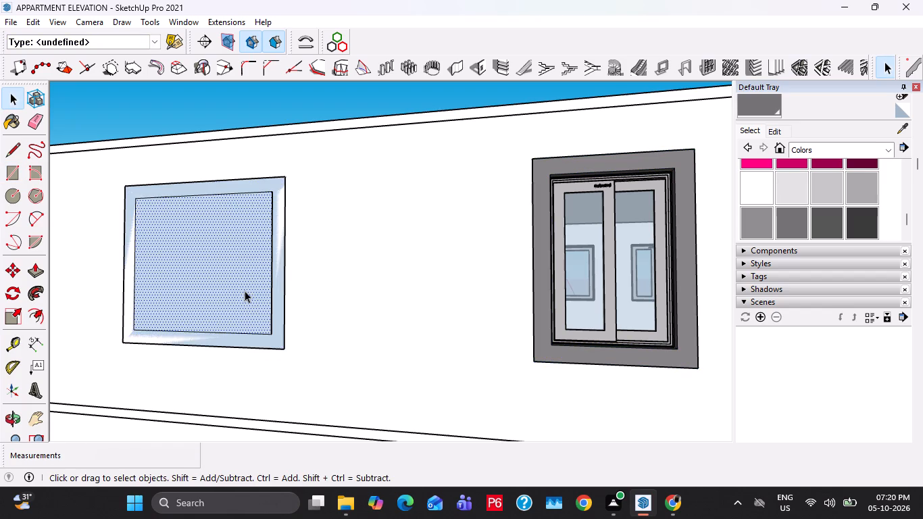
pyautogui.press('Delete')
# Push/Pull the border out 6", flush with the neighbouring window's frame.
pyautogui.click(279, 266)
pyautogui.press('p')
pyautogui.click(279, 266)
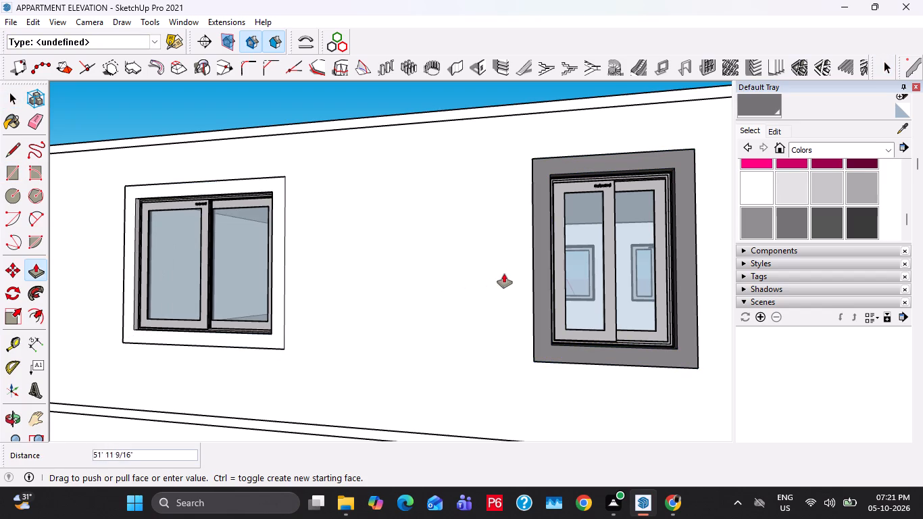
pyautogui.click(532, 316)
# Group the new top-floor frame and paint it with the current dark grey.
pyautogui.press('space')
pyautogui.tripleClick(283, 283)
pyautogui.click(283, 284)
pyautogui.rightClick(283, 284)
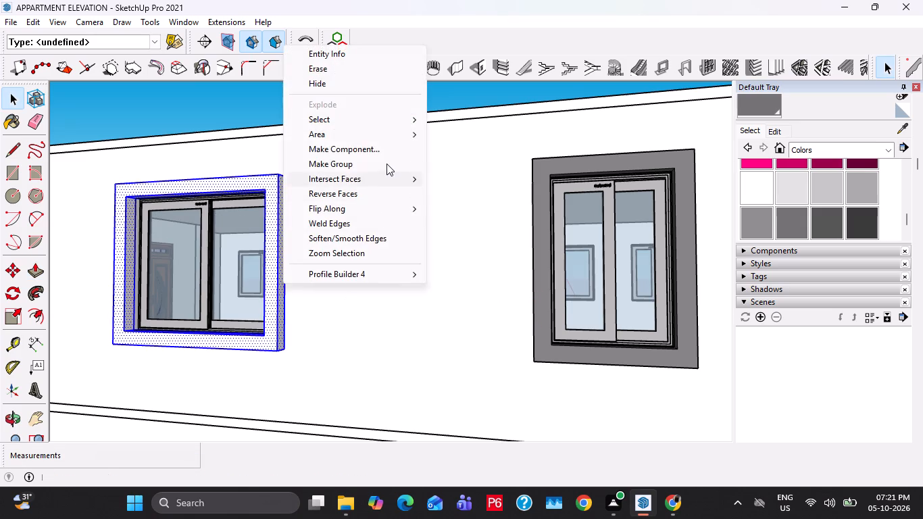
pyautogui.click(386, 164)
pyautogui.click(770, 103)
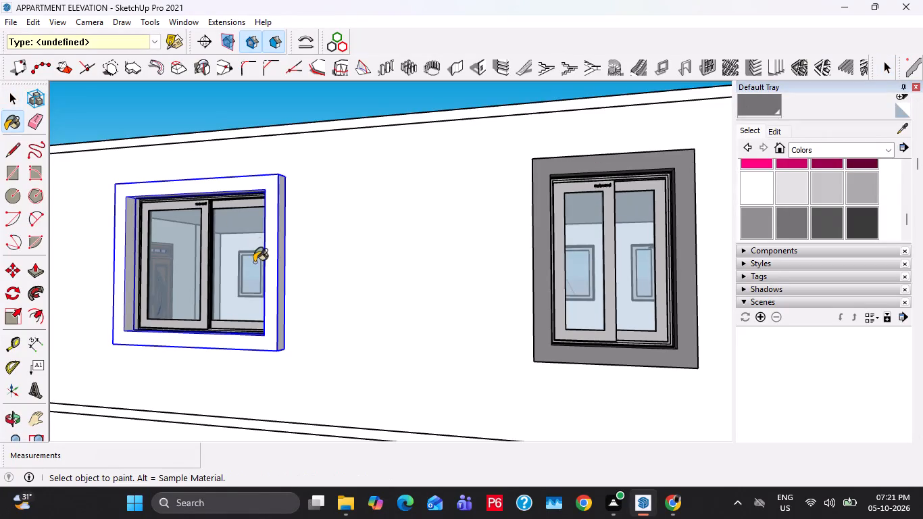
pyautogui.click(269, 285)
pyautogui.press('space')
# Copy the grey frame down 10' 4" onto the second-floor window in the same column.
pyautogui.scroll(9, 118, 200)
pyautogui.moveTo(152, 208); pyautogui.dragTo(138, 131, button='middle')
pyautogui.scroll(3, 181, 265)
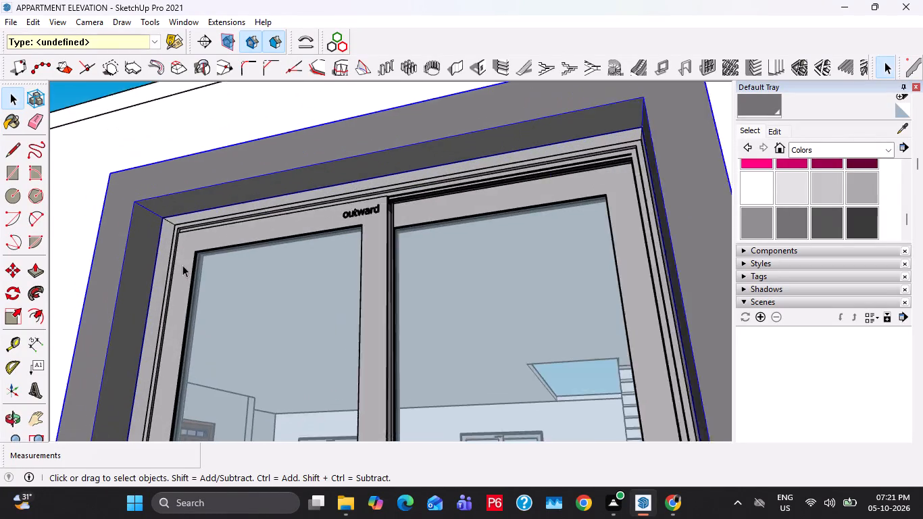
pyautogui.scroll(5, 182, 265)
pyautogui.press('m')
pyautogui.click(157, 212)
pyautogui.scroll(-11, 226, 356)
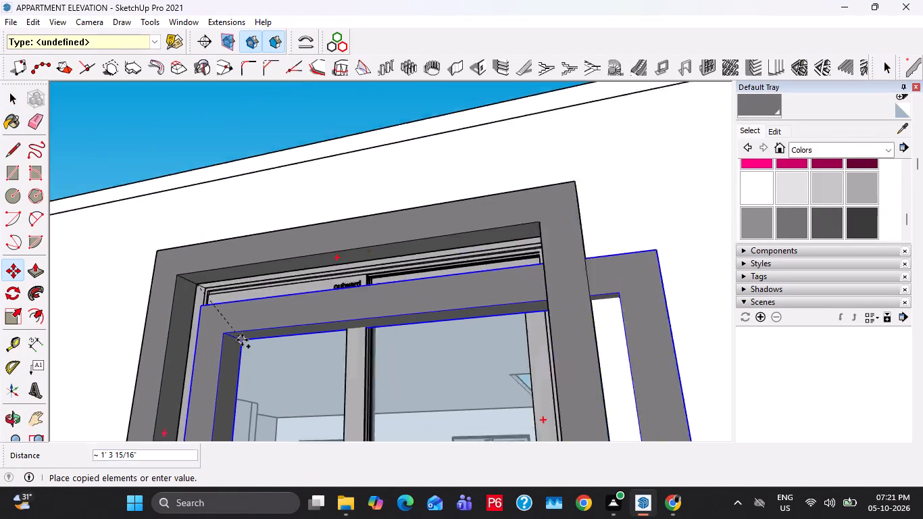
pyautogui.scroll(-9, 242, 340)
pyautogui.keyDown('shift'); pyautogui.moveTo(285, 389); pyautogui.dragTo(303, 129, button='middle'); pyautogui.keyUp('shift')
pyautogui.scroll(3, 236, 288)
pyautogui.click(224, 282)
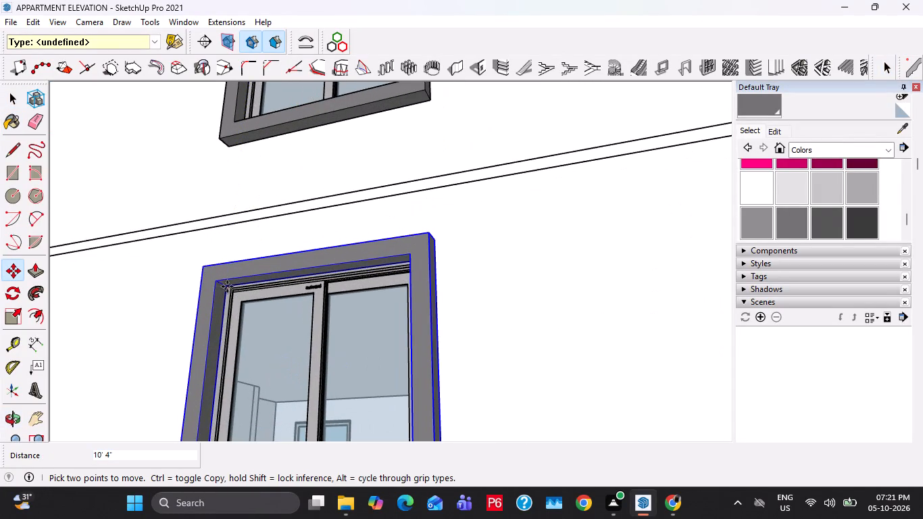
# Copy the frame down 10' 4" twice more, onto the first-floor and ground-floor windows of the third column.
pyautogui.click(227, 287)
pyautogui.scroll(-5, 270, 368)
pyautogui.keyDown('shift'); pyautogui.moveTo(263, 374); pyautogui.dragTo(293, 112, button='middle'); pyautogui.keyUp('shift')
pyautogui.scroll(2, 264, 252)
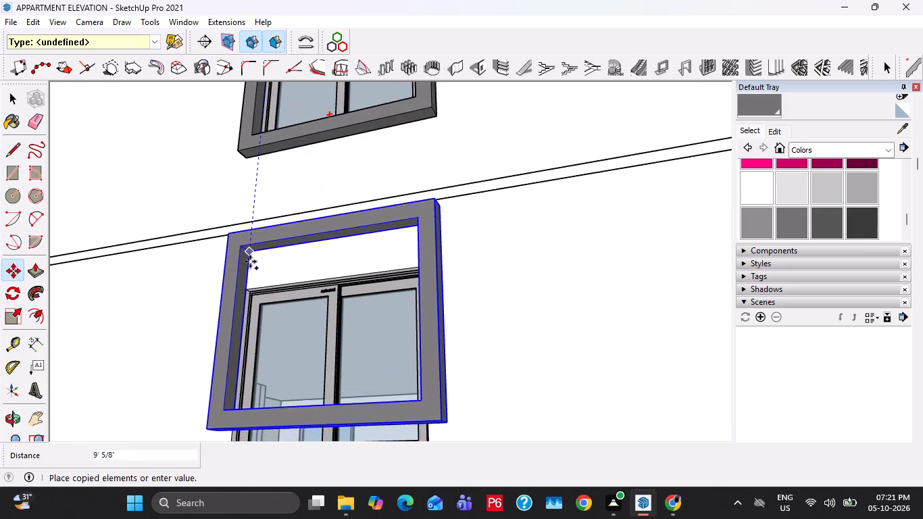
pyautogui.click(245, 290)
pyautogui.click(245, 293)
pyautogui.scroll(-3, 286, 361)
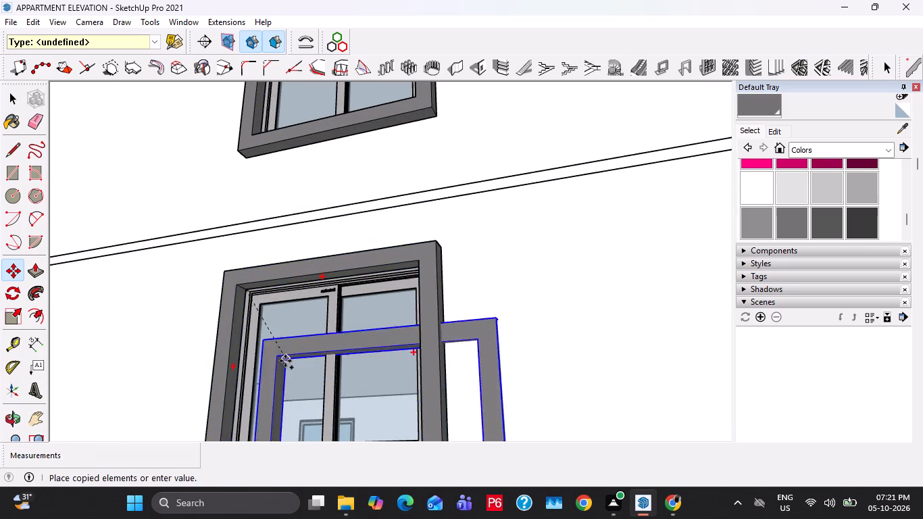
pyautogui.scroll(-2, 285, 361)
pyautogui.keyDown('shift'); pyautogui.moveTo(281, 363); pyautogui.dragTo(290, 142, button='middle'); pyautogui.keyUp('shift')
pyautogui.scroll(3, 261, 336)
pyautogui.click(241, 320)
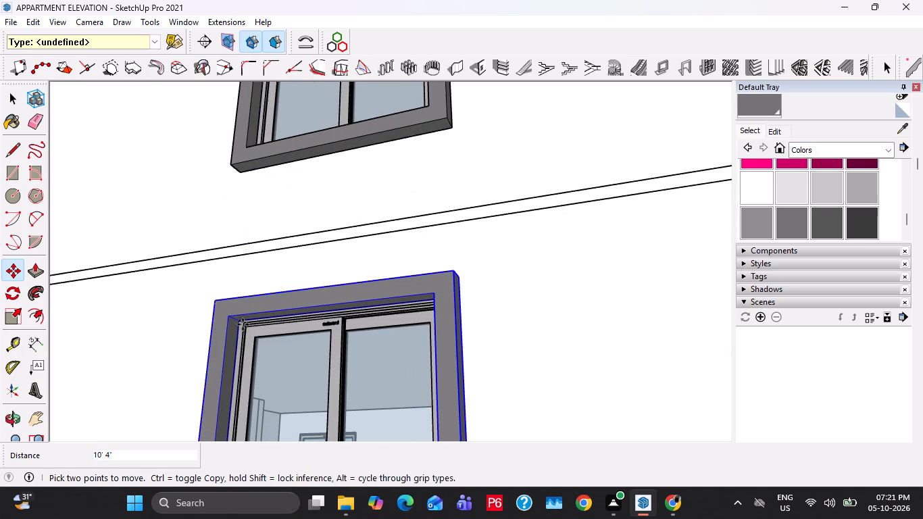
pyautogui.scroll(-20, 326, 215)
pyautogui.scroll(-8, 326, 215)
pyautogui.moveTo(352, 224); pyautogui.dragTo(361, 318, button='middle')
pyautogui.press('space')
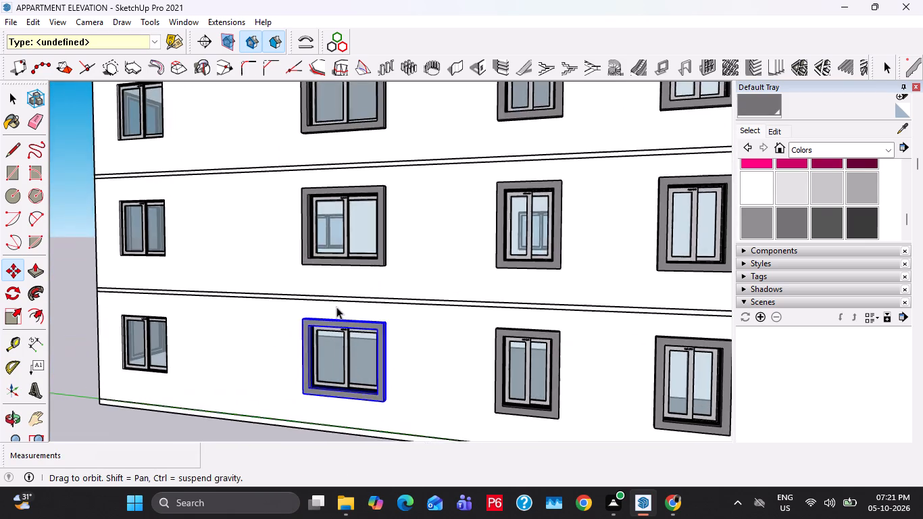
# Draw a rectangle about 4' 11" by 4' 11" over the ground-floor side window farthest from the front corner.
pyautogui.scroll(7, 136, 236)
pyautogui.press('r')
pyautogui.click(122, 347)
pyautogui.moveTo(193, 466); pyautogui.dragTo(191, 449, button='middle')
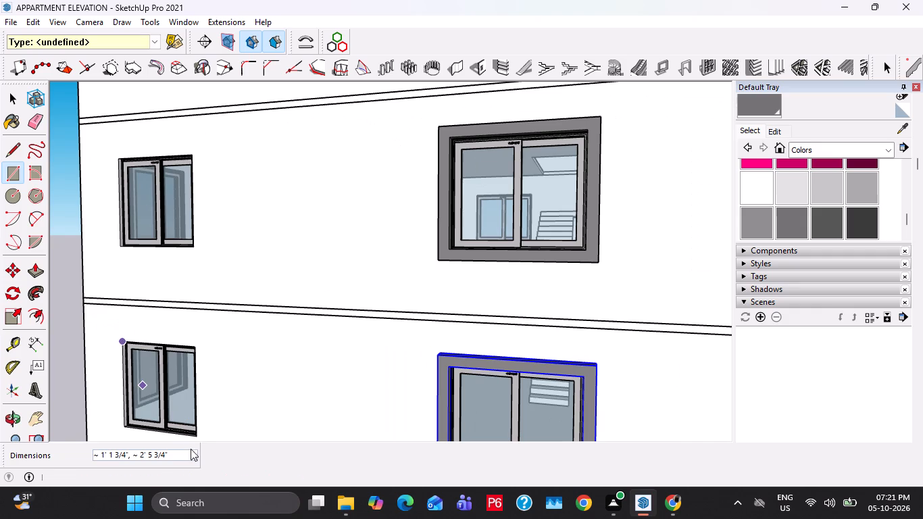
pyautogui.moveTo(191, 449); pyautogui.dragTo(216, 359, button='middle')
pyautogui.scroll(1, 191, 391)
pyautogui.moveTo(191, 393); pyautogui.dragTo(229, 322, button='middle')
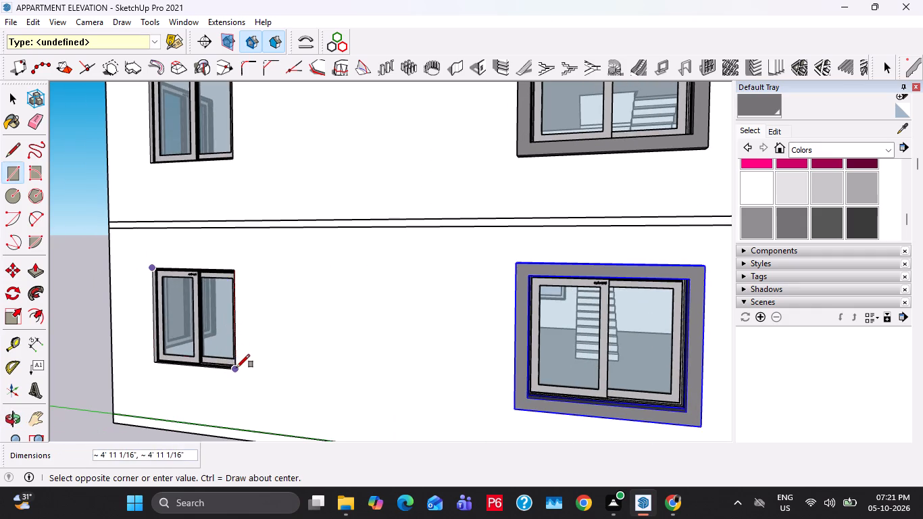
pyautogui.click(236, 368)
# Offset the ground-floor rectangle 6" outward and delete its inner face.
pyautogui.press('space')
pyautogui.click(219, 328)
pyautogui.press('f')
pyautogui.click(219, 328)
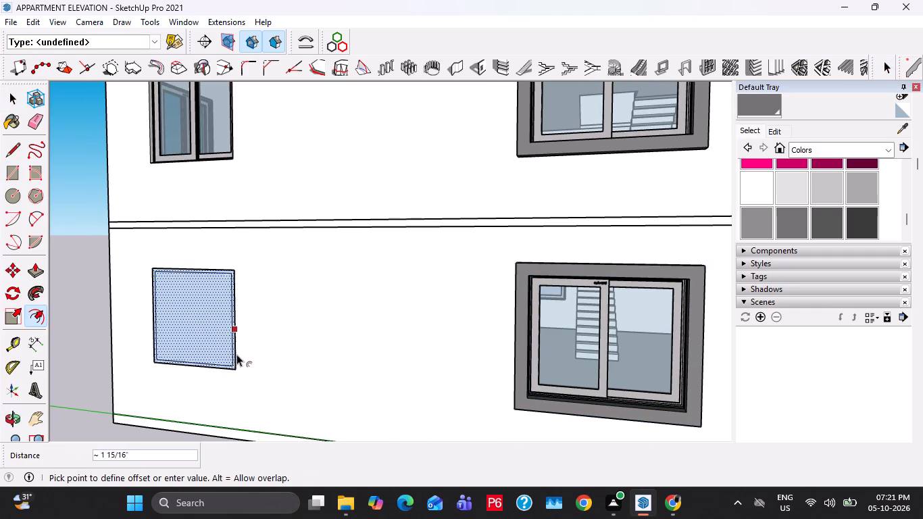
pyautogui.press('6')
pyautogui.press('Return')
pyautogui.press('space')
pyautogui.click(222, 332)
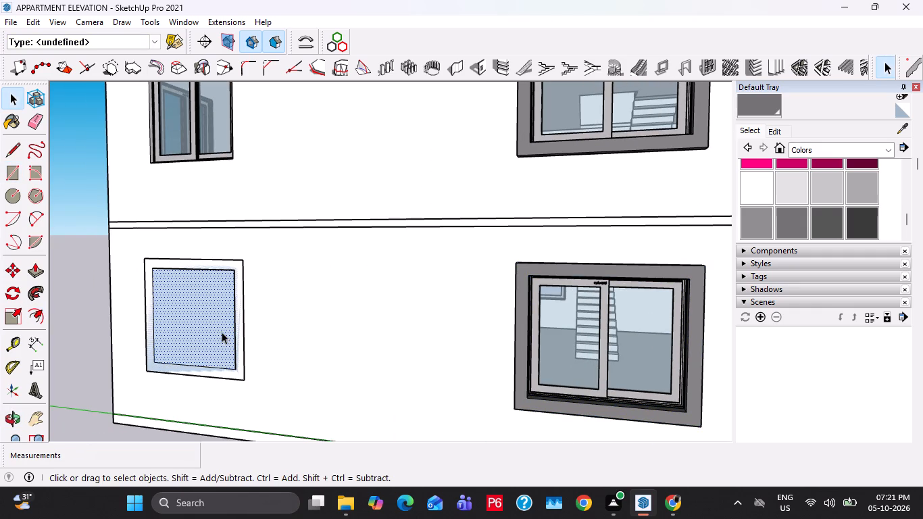
pyautogui.press('Delete')
# Push/Pull the border out flush with the neighbouring ground-floor window's frame.
pyautogui.click(240, 352)
pyautogui.press('p')
pyautogui.click(240, 352)
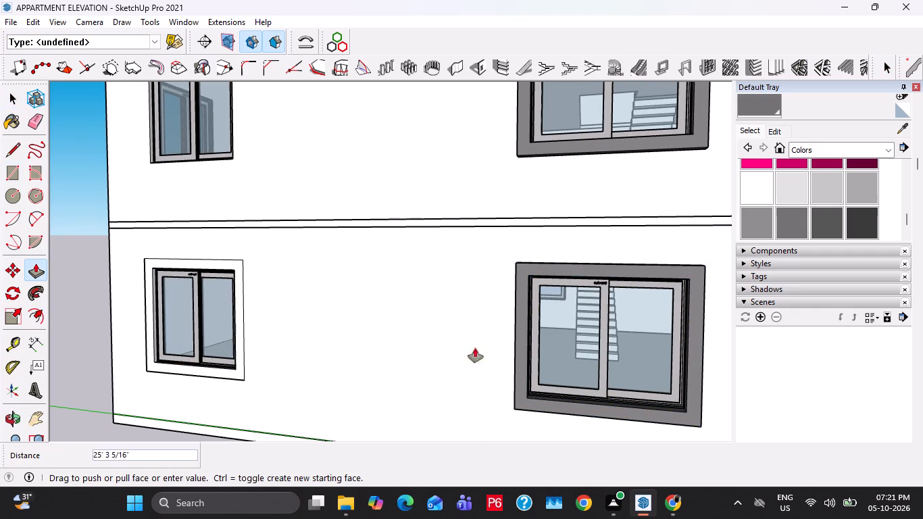
pyautogui.click(520, 355)
# Group the fourth column's ground-floor frame and paint it the same dark grey.
pyautogui.press('space')
pyautogui.tripleClick(242, 367)
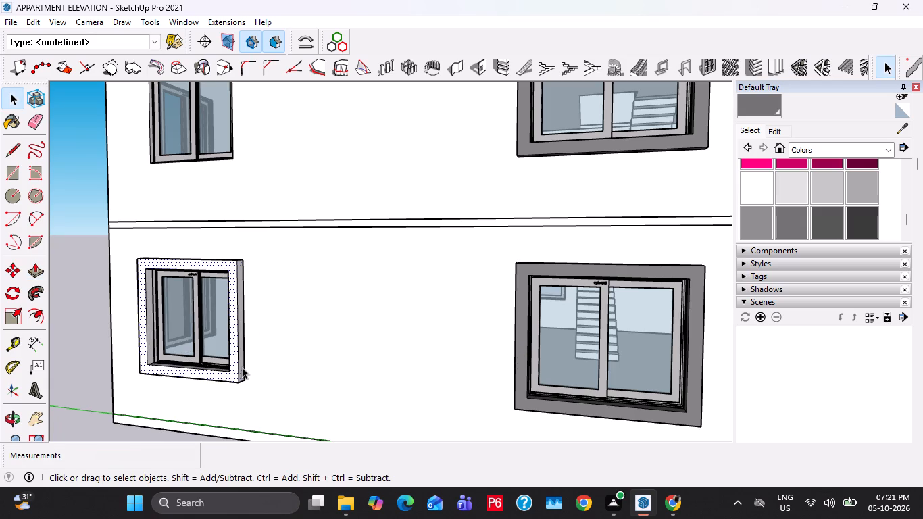
pyautogui.click(242, 367)
pyautogui.rightClick(243, 368)
pyautogui.click(346, 245)
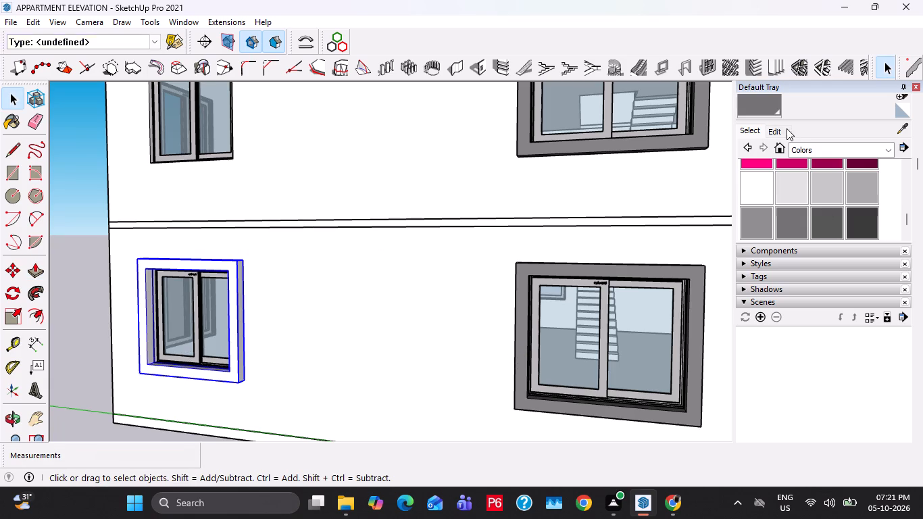
pyautogui.click(770, 103)
pyautogui.click(236, 272)
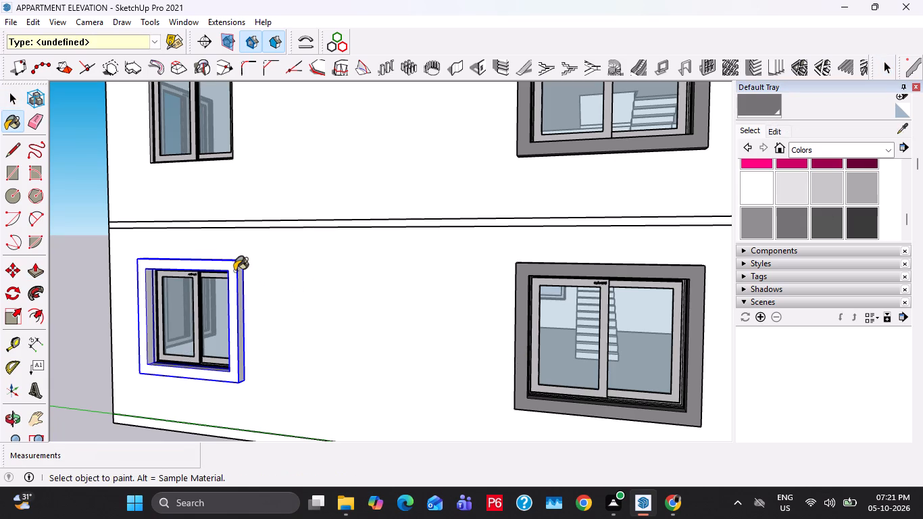
pyautogui.scroll(8, 84, 244)
pyautogui.press('space')
# Copy the ground-floor frame up 10' 4" onto the first-floor window of the fourth column.
pyautogui.moveTo(189, 281); pyautogui.dragTo(180, 197, button='middle')
pyautogui.scroll(7, 184, 305)
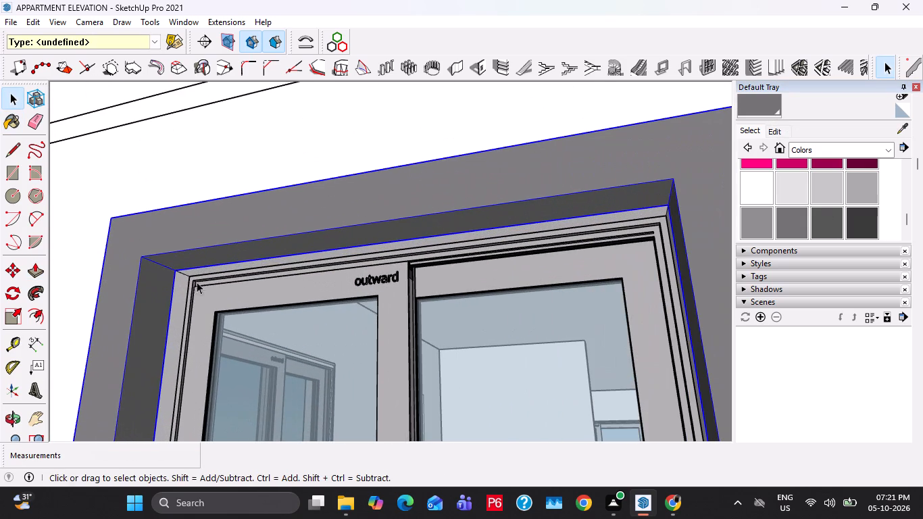
pyautogui.press('m')
pyautogui.click(175, 272)
pyautogui.scroll(-12, 183, 241)
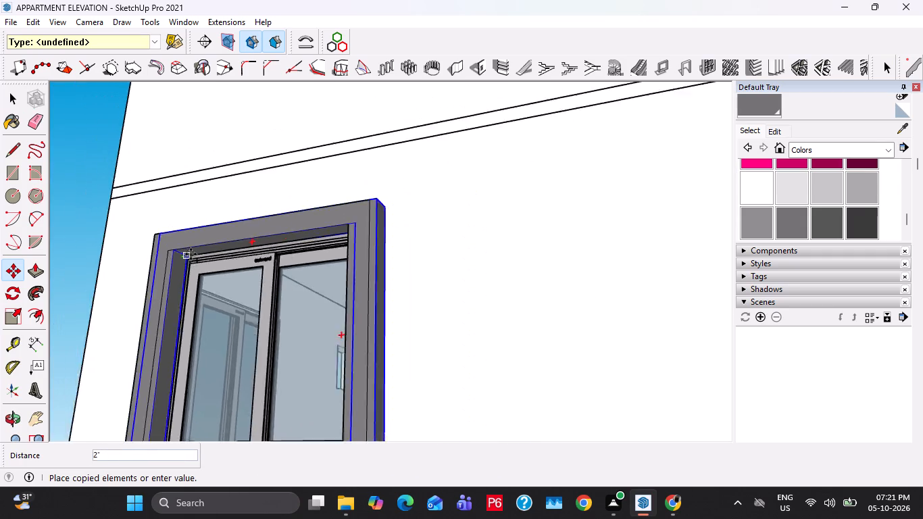
pyautogui.scroll(-6, 191, 254)
pyautogui.keyDown('shift'); pyautogui.moveTo(222, 177); pyautogui.dragTo(220, 380, button='middle'); pyautogui.keyUp('shift')
pyautogui.scroll(3, 203, 266)
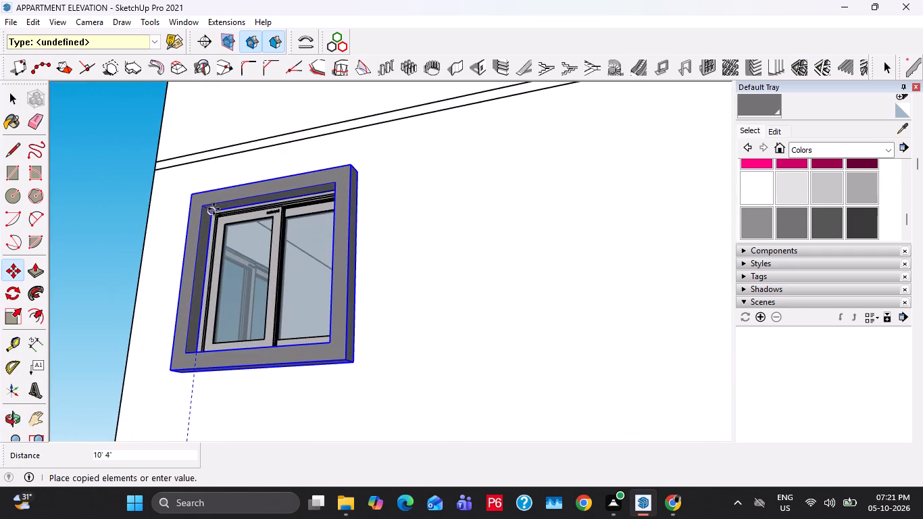
pyautogui.click(214, 209)
# Copy the frame up 10' 4" twice more, onto the second-floor and top-floor windows of the fourth column.
pyautogui.click(213, 212)
pyautogui.scroll(-3, 251, 178)
pyautogui.keyDown('shift'); pyautogui.moveTo(251, 166); pyautogui.dragTo(251, 430, button='middle'); pyautogui.keyUp('shift')
pyautogui.scroll(3, 228, 304)
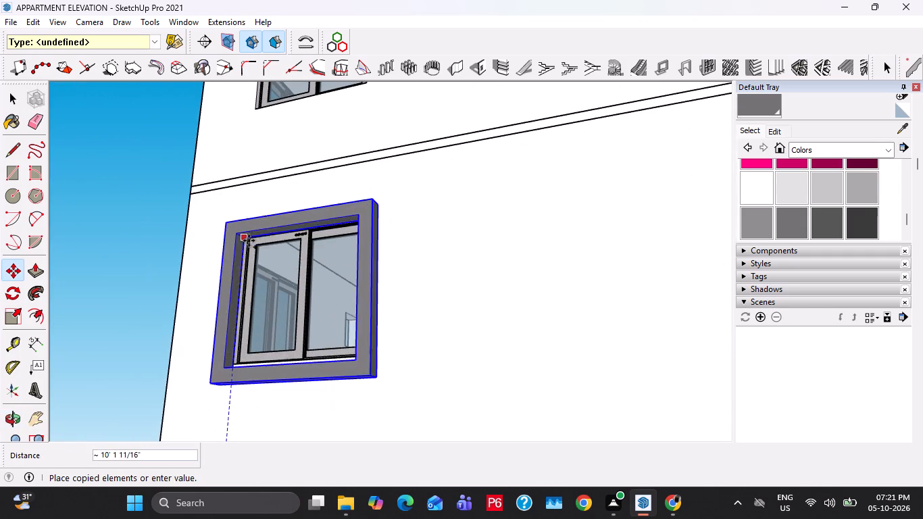
pyautogui.scroll(7, 247, 227)
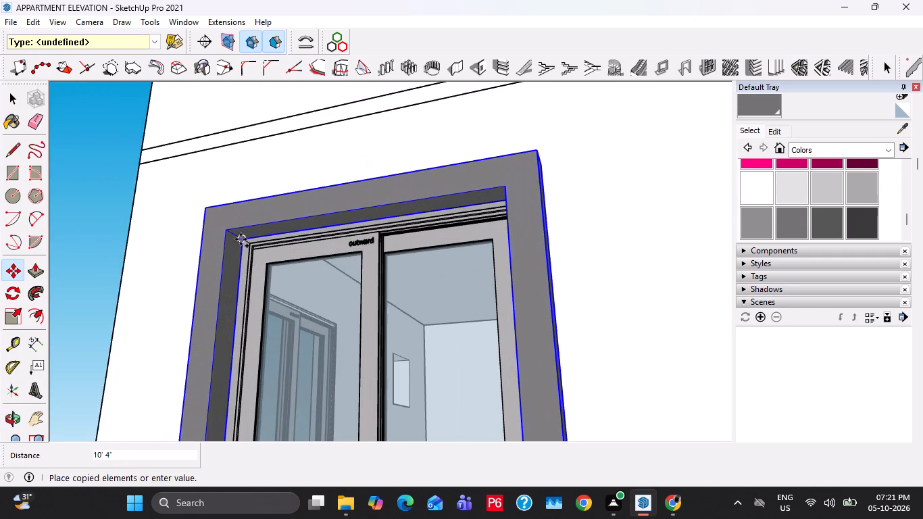
pyautogui.click(241, 239)
pyautogui.click(241, 239)
pyautogui.scroll(-11, 259, 189)
pyautogui.keyDown('shift'); pyautogui.moveTo(267, 180); pyautogui.dragTo(264, 413, button='middle'); pyautogui.keyUp('shift')
pyautogui.scroll(6, 261, 277)
pyautogui.click(272, 211)
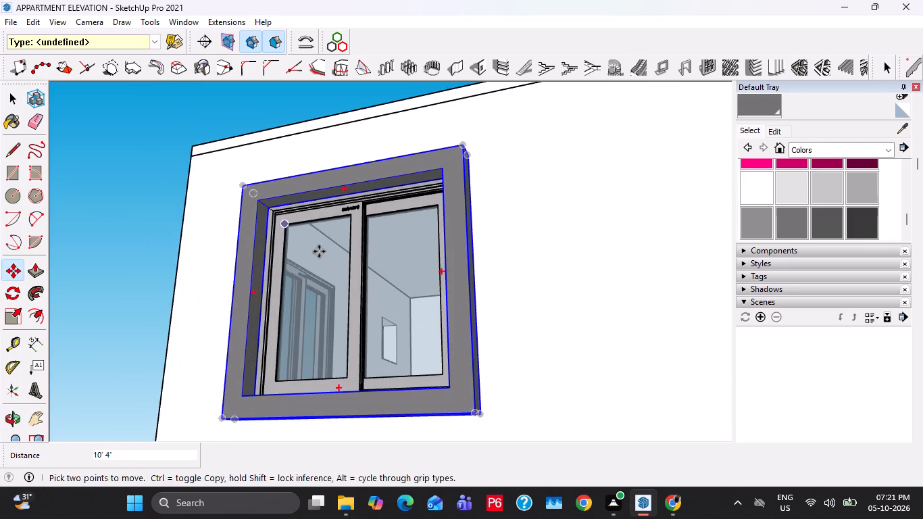
pyautogui.press('space')
# Save the model.
pyautogui.scroll(-20, 343, 268)
pyautogui.moveTo(373, 299); pyautogui.dragTo(512, 405, button='middle')
pyautogui.keyDown('shift'); pyautogui.moveTo(507, 403); pyautogui.dragTo(377, 253, button='middle'); pyautogui.keyUp('shift')
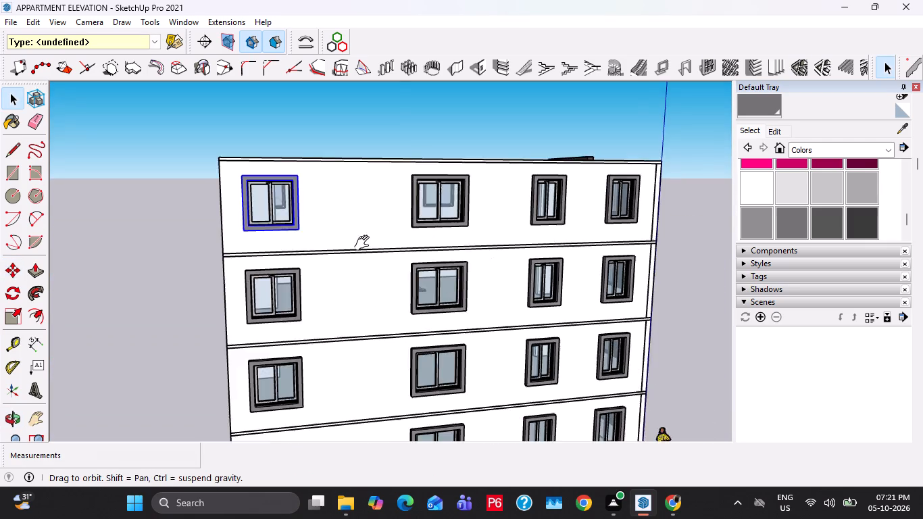
pyautogui.scroll(-4, 364, 243)
pyautogui.hotkey('ctrl', 's')
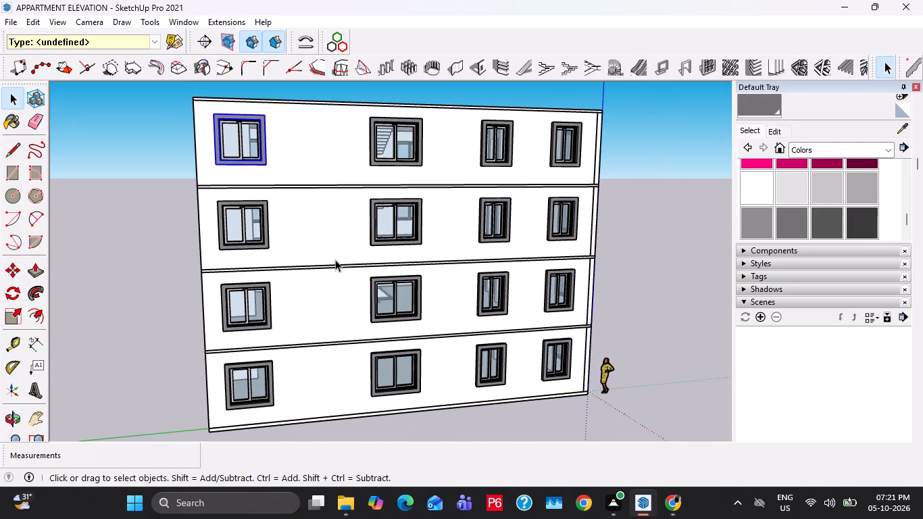
# Draw a rectangle over the wide top-floor window on the rear facade, beside the corner with the finished side wall.
pyautogui.moveTo(333, 260); pyautogui.dragTo(569, 276, button='middle')
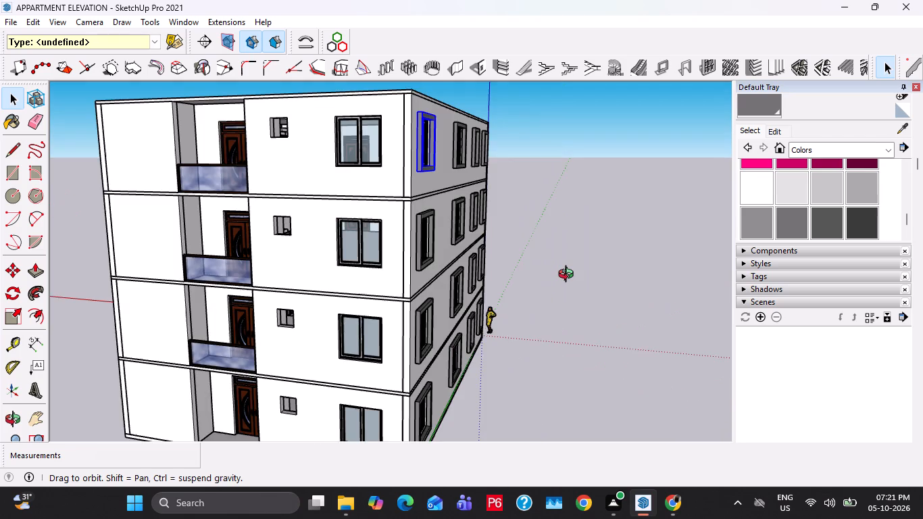
pyautogui.moveTo(569, 276); pyautogui.dragTo(575, 283, button='middle')
pyautogui.scroll(4, 401, 214)
pyautogui.press('r')
pyautogui.keyDown('shift'); pyautogui.moveTo(304, 197); pyautogui.dragTo(306, 322, button='middle'); pyautogui.keyUp('shift')
pyautogui.scroll(2, 328, 214)
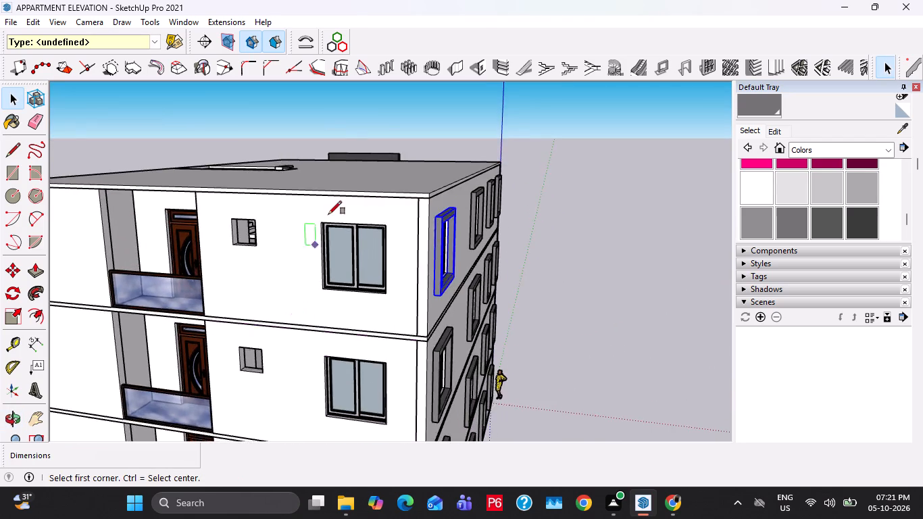
pyautogui.scroll(3, 328, 214)
pyautogui.click(320, 227)
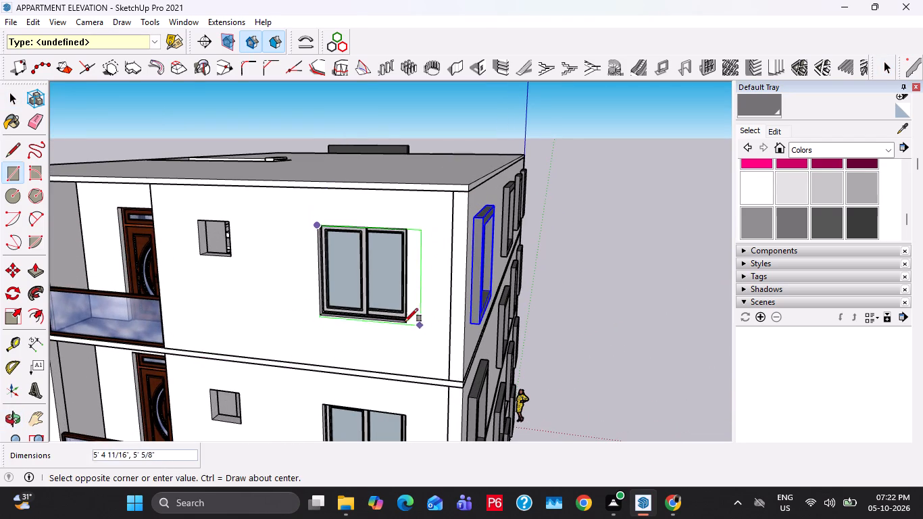
pyautogui.click(401, 322)
# Offset the rear window's rectangle 6" outward and delete the inner face.
pyautogui.press('space')
pyautogui.scroll(1, 351, 285)
pyautogui.press('f')
pyautogui.click(343, 298)
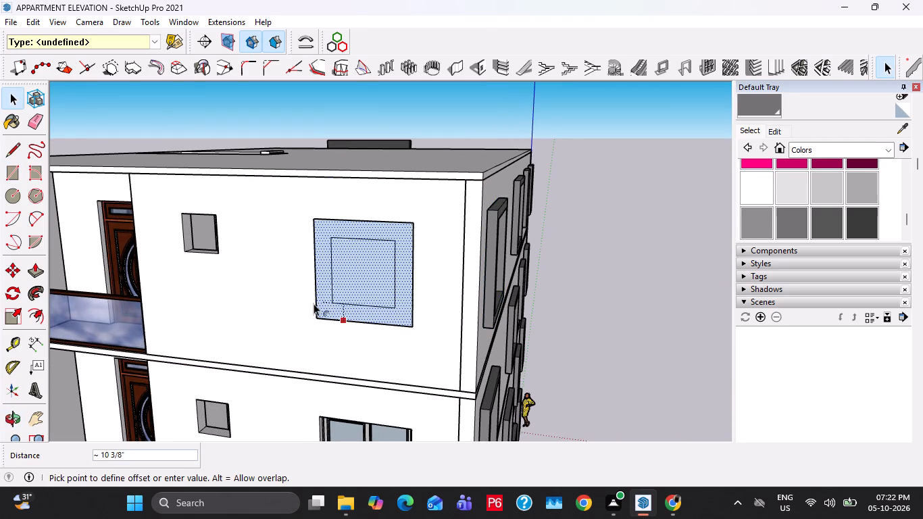
pyautogui.write('6"')
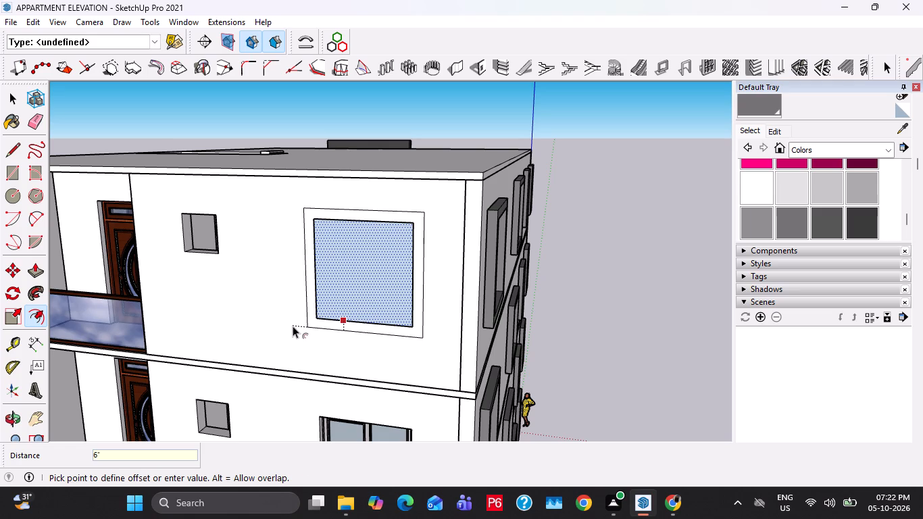
pyautogui.press('Return')
pyautogui.press('space')
pyautogui.click(375, 279)
pyautogui.press('Delete')
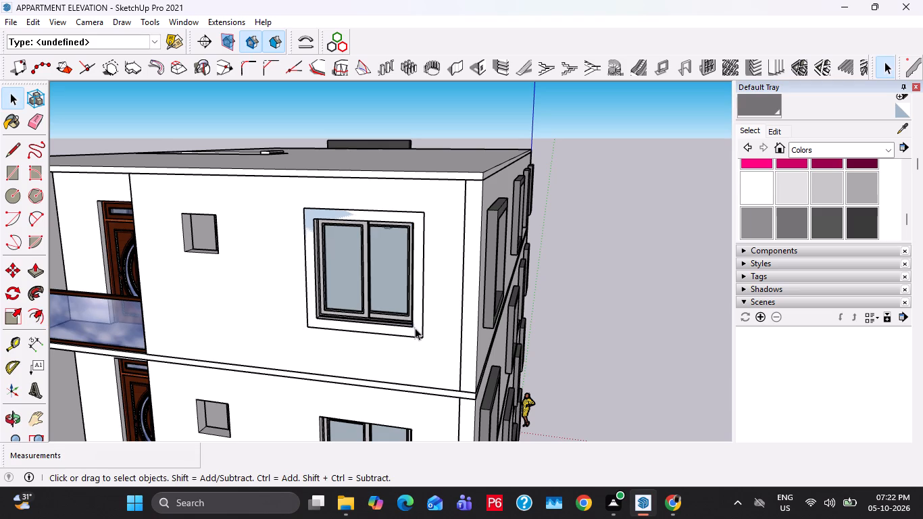
# Push/Pull the rear window's border out 6".
pyautogui.click(415, 328)
pyautogui.press('p')
pyautogui.click(416, 328)
pyautogui.write('6"')
pyautogui.press('Return')
# Group the frame around the top-floor rear window and paint the group dark grey.
pyautogui.press('space')
pyautogui.tripleClick(395, 333)
pyautogui.rightClick(395, 333)
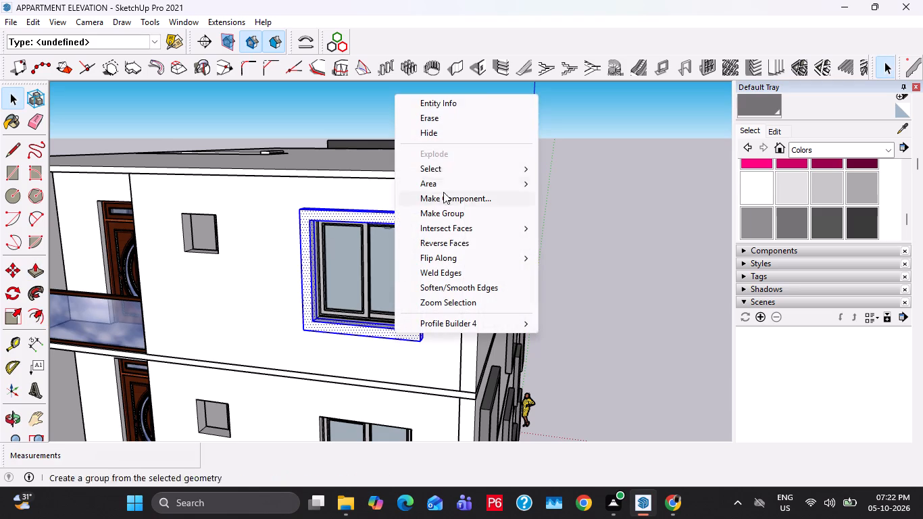
pyautogui.click(455, 217)
pyautogui.click(750, 105)
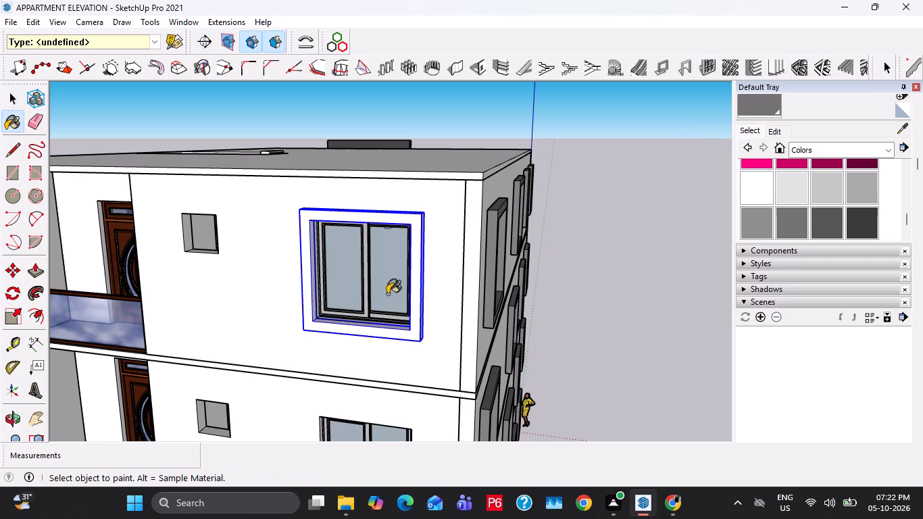
pyautogui.click(405, 334)
pyautogui.press('space')
# Copy the grey frame straight down onto the matching rear window one floor below.
pyautogui.scroll(17, 314, 299)
pyautogui.press('m')
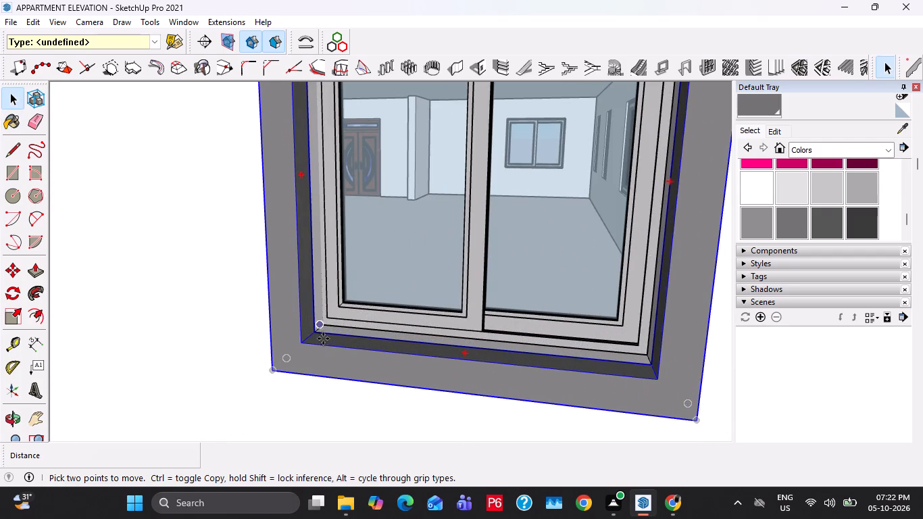
pyautogui.click(318, 332)
pyautogui.scroll(-14, 324, 386)
pyautogui.keyDown('shift'); pyautogui.moveTo(324, 397); pyautogui.dragTo(297, 168, button='middle'); pyautogui.keyUp('shift')
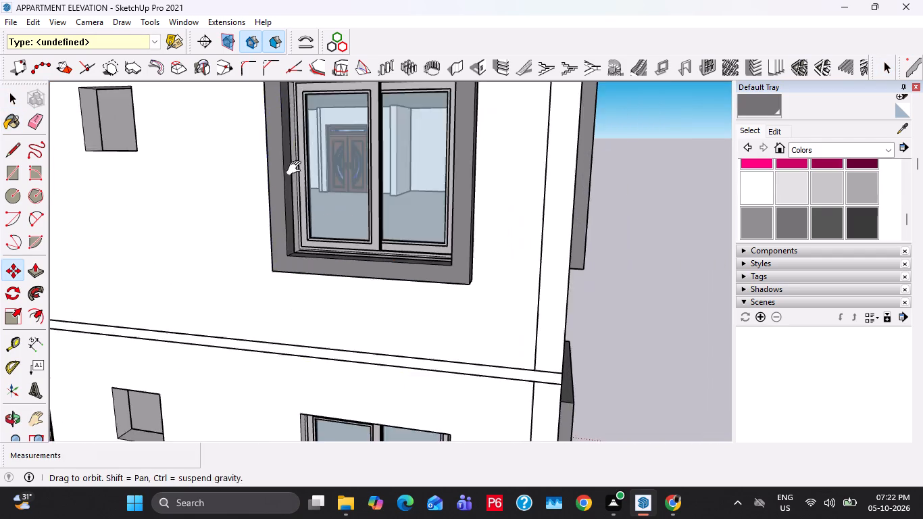
pyautogui.keyDown('shift'); pyautogui.moveTo(297, 168); pyautogui.dragTo(303, 144, button='middle'); pyautogui.keyUp('shift')
pyautogui.keyDown('shift'); pyautogui.moveTo(334, 396); pyautogui.dragTo(317, 277, button='middle'); pyautogui.keyUp('shift')
pyautogui.scroll(3, 310, 340)
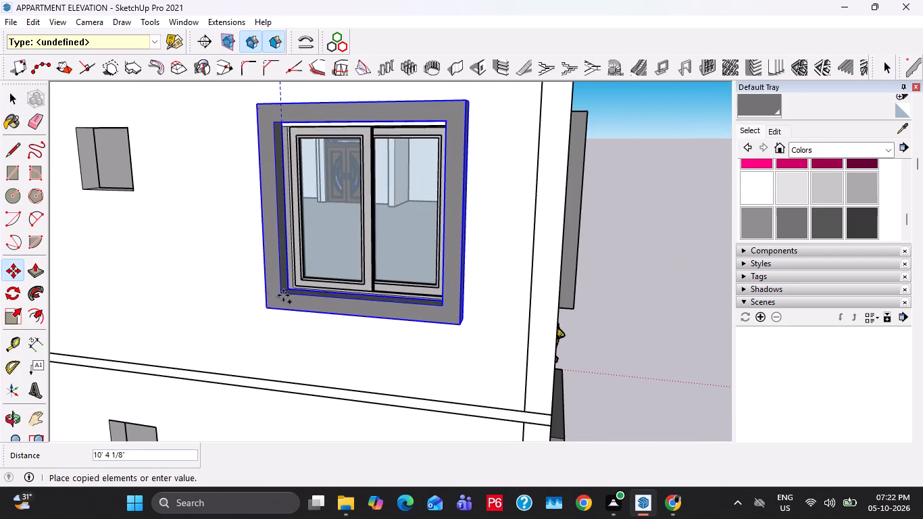
pyautogui.scroll(7, 289, 301)
pyautogui.moveTo(311, 303); pyautogui.dragTo(265, 303, button='middle')
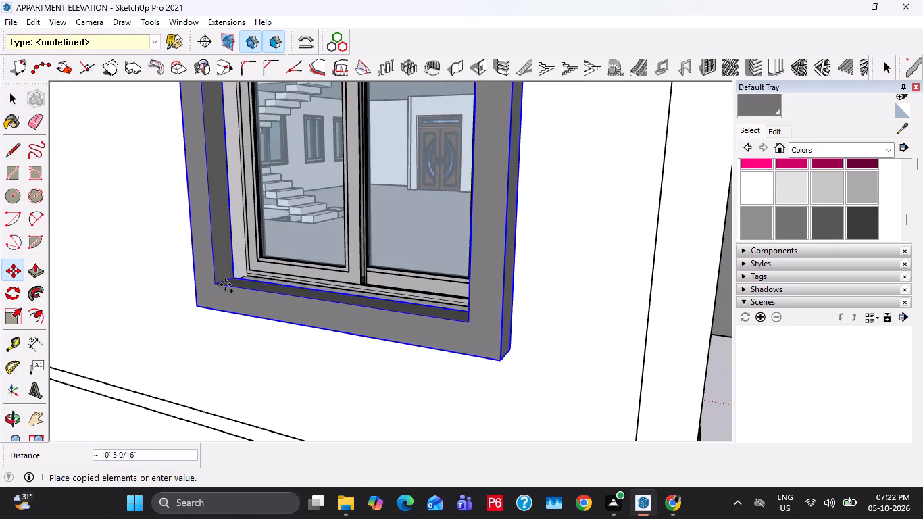
pyautogui.click(234, 281)
# Copy the grey frame another 10' 4" down onto the rear window of the next floor below.
pyautogui.click(236, 275)
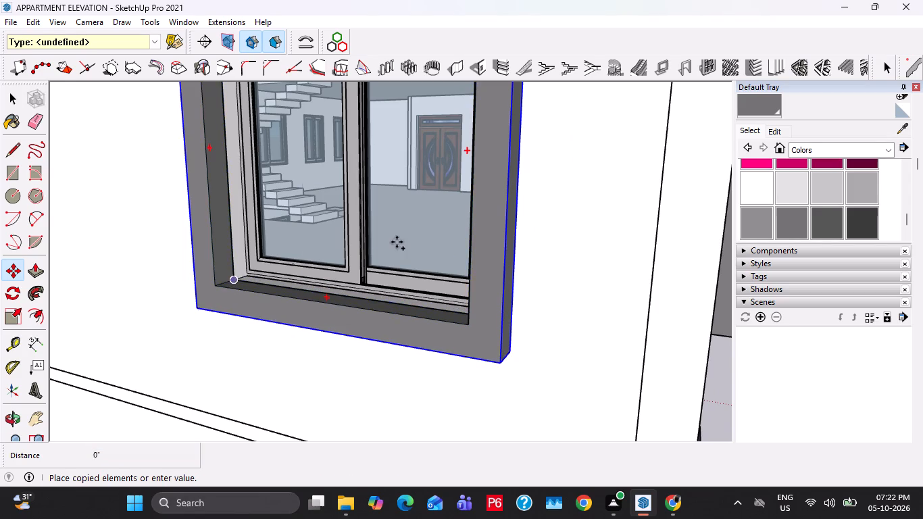
pyautogui.scroll(-4, 417, 234)
pyautogui.keyDown('shift'); pyautogui.moveTo(366, 347); pyautogui.dragTo(481, 102, button='middle'); pyautogui.keyUp('shift')
pyautogui.moveTo(397, 312); pyautogui.dragTo(374, 118, button='middle')
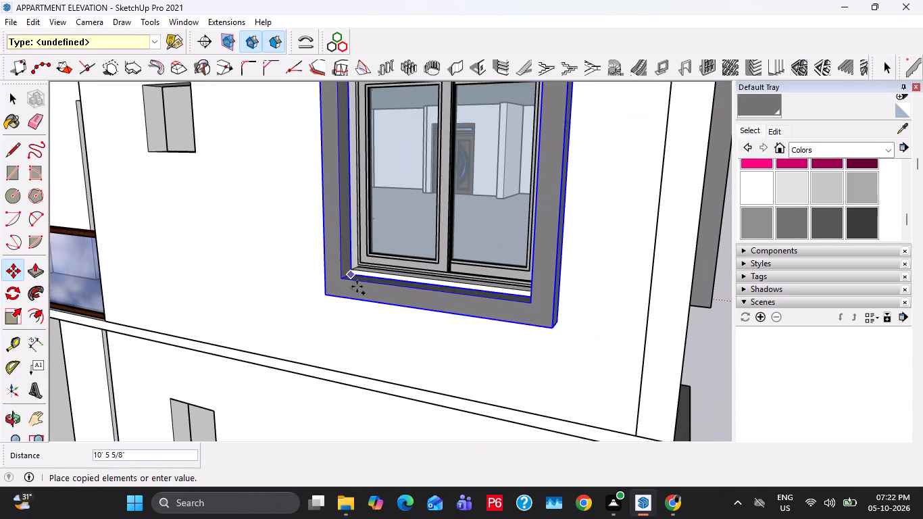
pyautogui.click(353, 268)
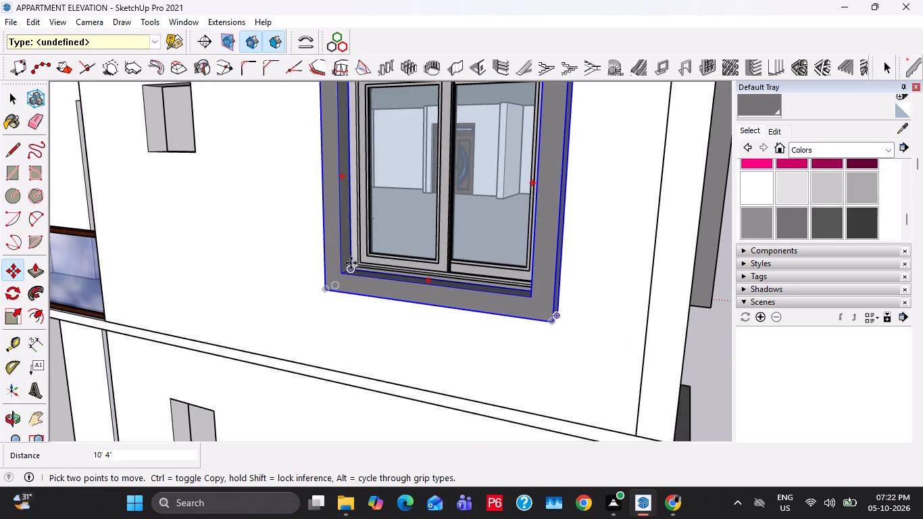
# Copy the grey frame 10' 4" down onto the ground-floor rear window and clear the selection.
pyautogui.click(351, 263)
pyautogui.scroll(-4, 286, 344)
pyautogui.keyDown('shift'); pyautogui.moveTo(286, 366); pyautogui.dragTo(277, 153, button='middle'); pyautogui.keyUp('shift')
pyautogui.keyDown('shift'); pyautogui.middleClick(309, 327); pyautogui.keyUp('shift')
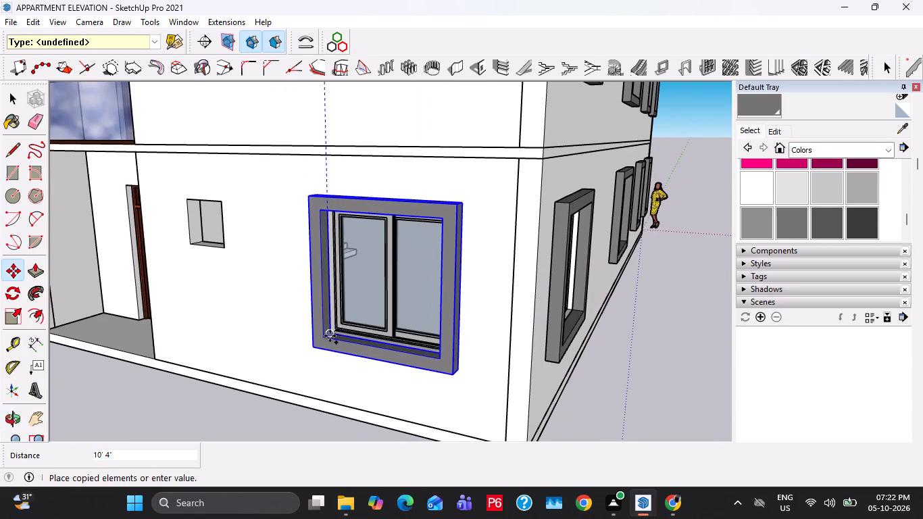
pyautogui.click(330, 334)
pyautogui.press('space')
pyautogui.click(687, 397)
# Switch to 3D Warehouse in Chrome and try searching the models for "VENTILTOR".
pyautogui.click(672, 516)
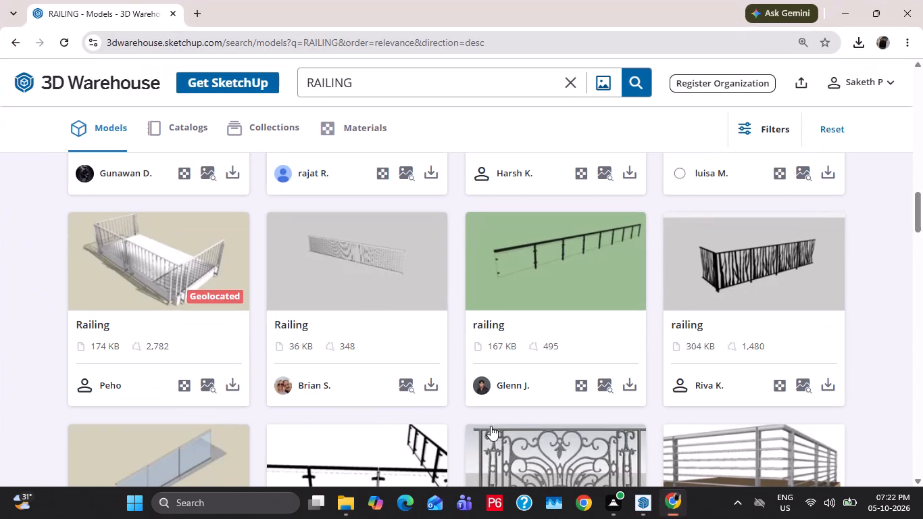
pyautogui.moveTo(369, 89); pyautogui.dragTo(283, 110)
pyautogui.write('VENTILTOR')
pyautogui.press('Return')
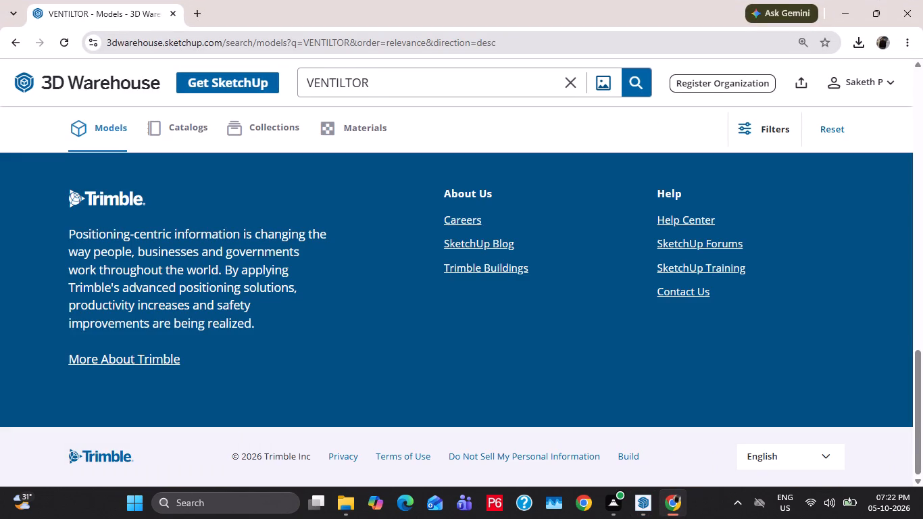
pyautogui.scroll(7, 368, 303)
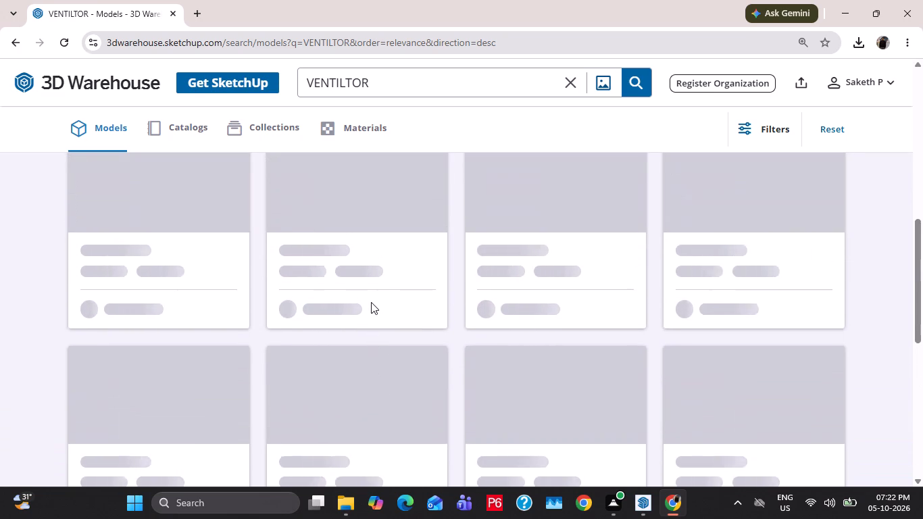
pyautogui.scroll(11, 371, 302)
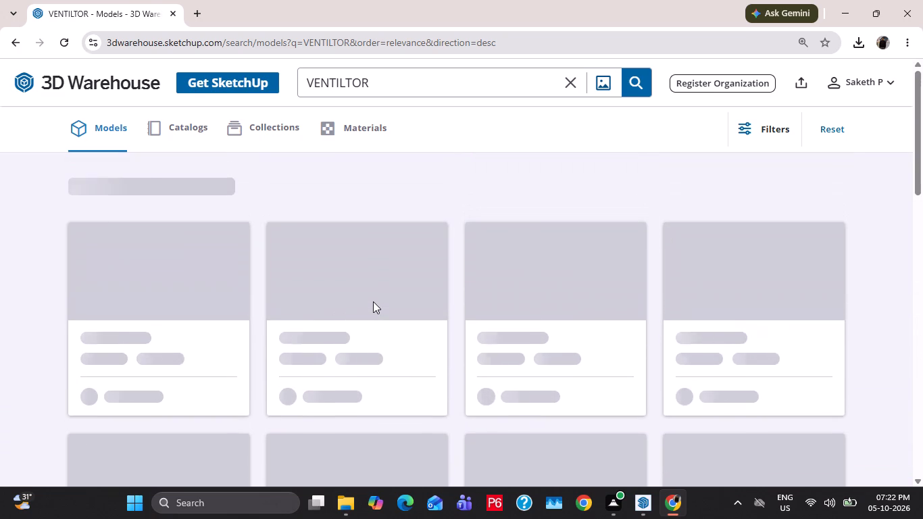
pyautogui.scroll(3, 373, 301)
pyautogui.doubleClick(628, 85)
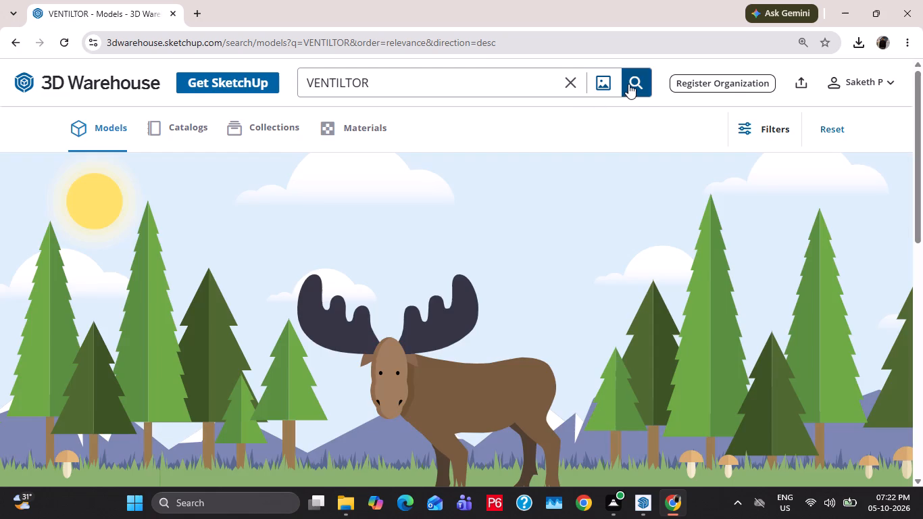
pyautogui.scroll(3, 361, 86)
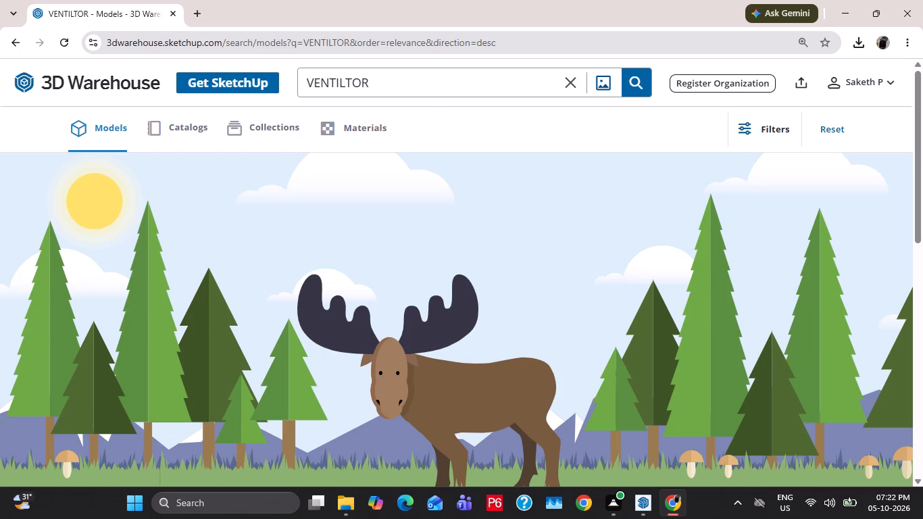
# Search the 3D Warehouse models for "VENTILATOR".
pyautogui.doubleClick(412, 84)
pyautogui.write('VENTIL')
pyautogui.write('ATOR')
pyautogui.press('Return')
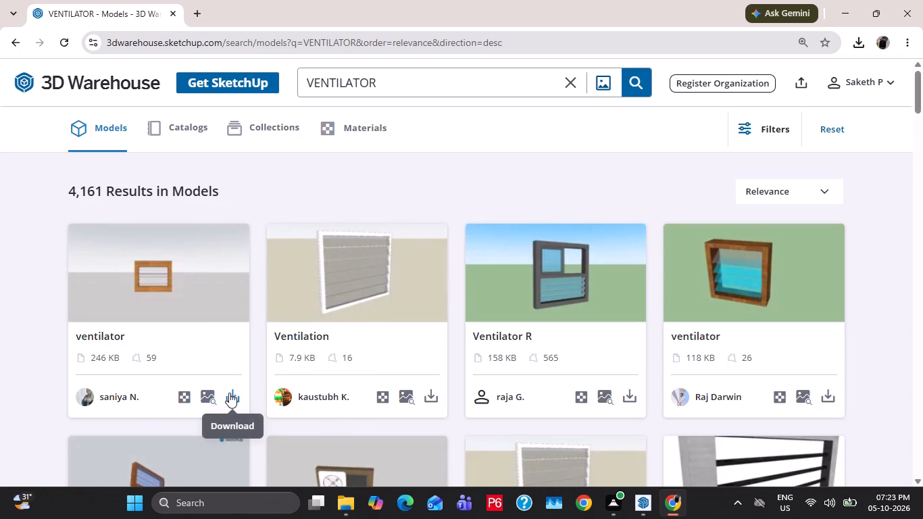
# Download the 246 KB wood-framed ventilator model.
pyautogui.click(229, 393)
pyautogui.click(286, 264)
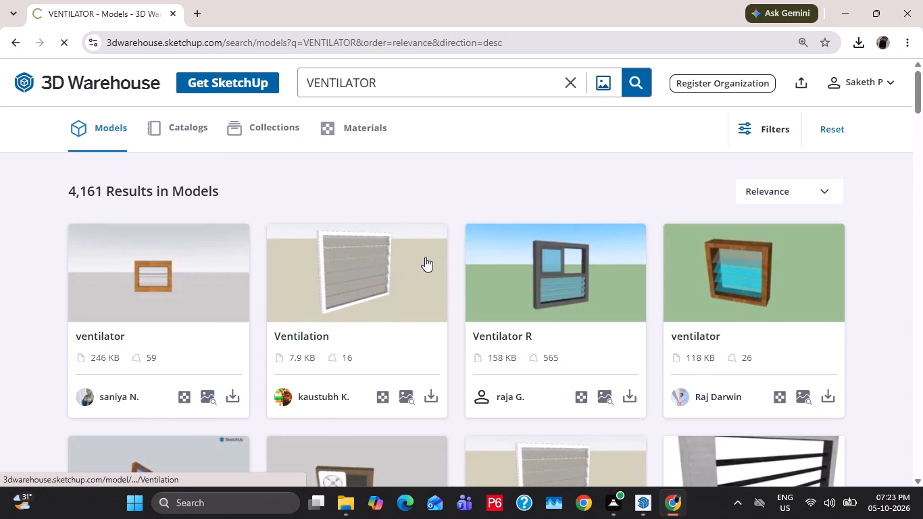
pyautogui.scroll(-2, 480, 354)
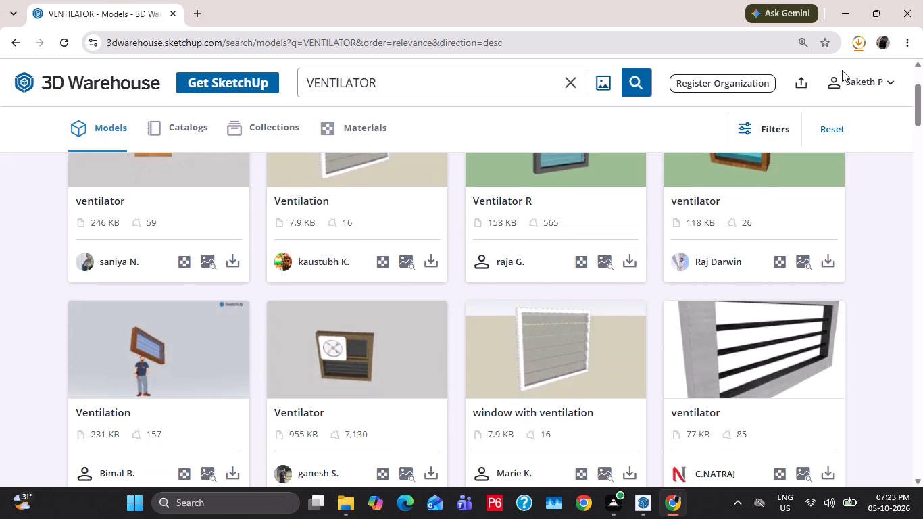
# Bring the downloaded ventilator.skp into the SketchUp model, placing it on the ground in front of the rear wall.
pyautogui.click(862, 43)
pyautogui.moveTo(762, 101); pyautogui.dragTo(693, 493)
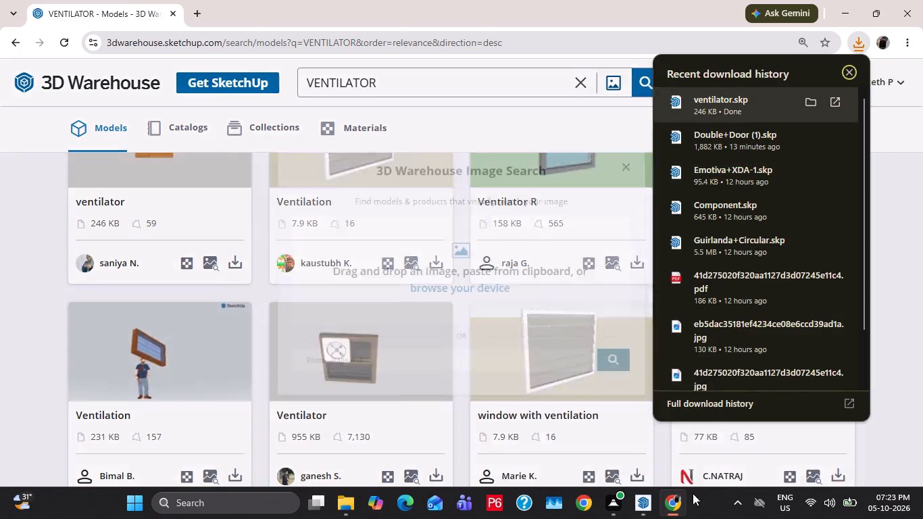
pyautogui.moveTo(693, 493); pyautogui.dragTo(239, 415)
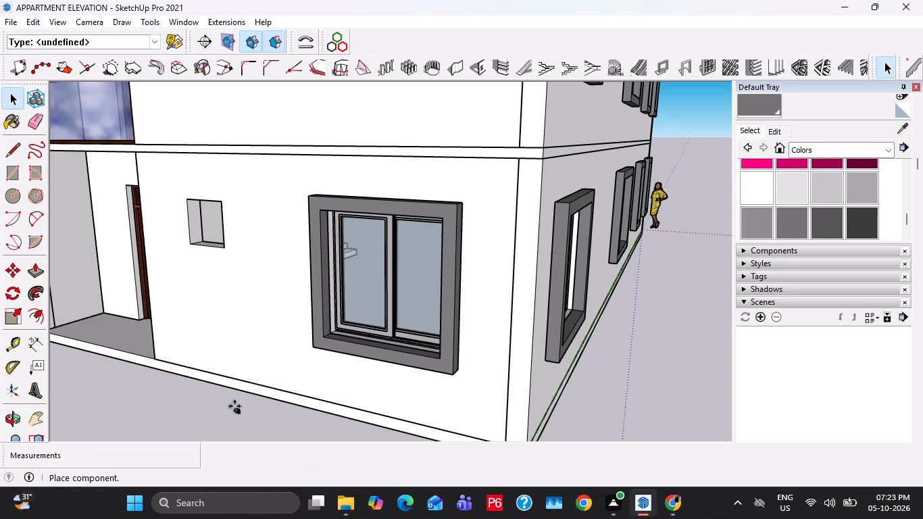
pyautogui.scroll(-5, 239, 364)
pyautogui.scroll(11, 232, 407)
pyautogui.press('space')
pyautogui.scroll(-2, 235, 403)
# Explode the imported ventilator component and clear the selection.
pyautogui.click(241, 393)
pyautogui.rightClick(241, 393)
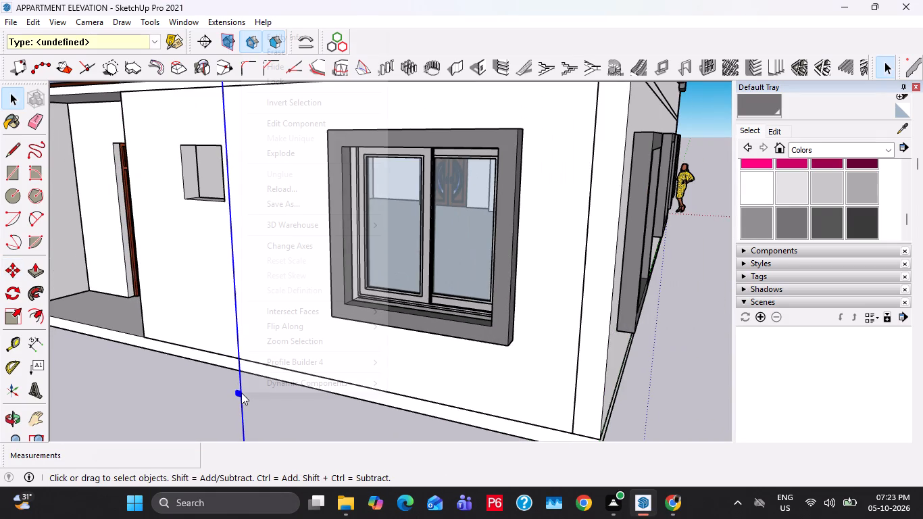
pyautogui.click(300, 158)
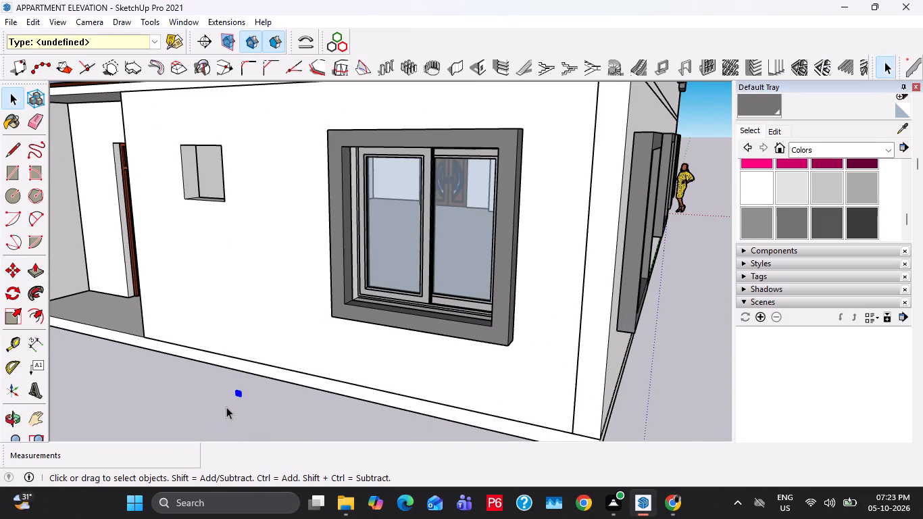
pyautogui.scroll(3, 226, 407)
pyautogui.click(227, 407)
# Move the ventilator by its bottom corner to the matching bottom corner of the small ground-floor opening in the rear wall.
pyautogui.scroll(20, 227, 406)
pyautogui.scroll(9, 227, 406)
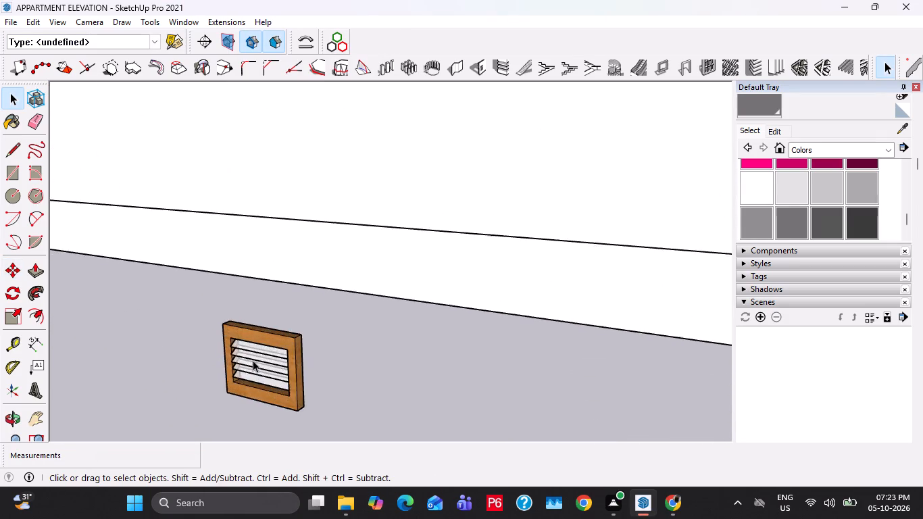
pyautogui.moveTo(253, 360); pyautogui.dragTo(361, 342, button='middle')
pyautogui.click(285, 408)
pyautogui.scroll(-5, 284, 404)
pyautogui.press('m')
pyautogui.click(241, 422)
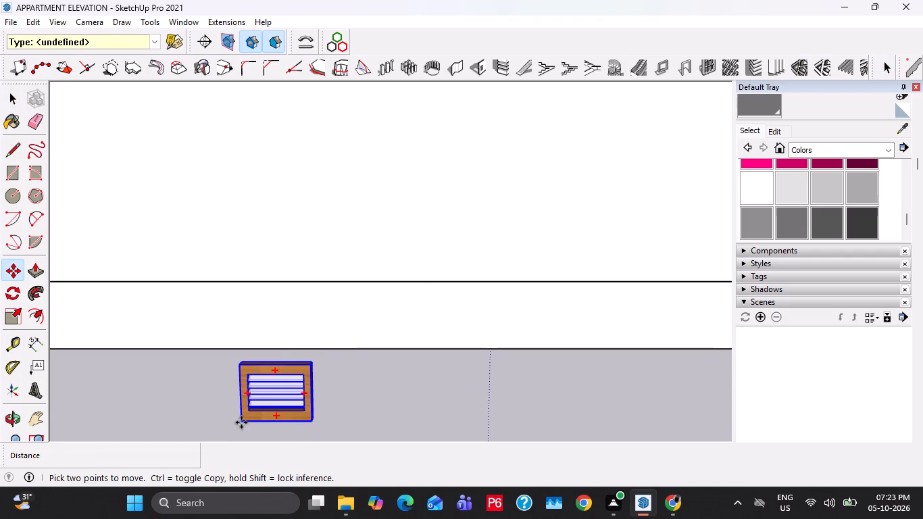
pyautogui.scroll(-20, 359, 322)
pyautogui.scroll(-2, 359, 322)
pyautogui.keyDown('shift'); pyautogui.moveTo(497, 156); pyautogui.dragTo(493, 335, button='middle'); pyautogui.keyUp('shift')
pyautogui.scroll(-5, 501, 305)
pyautogui.scroll(8, 166, 159)
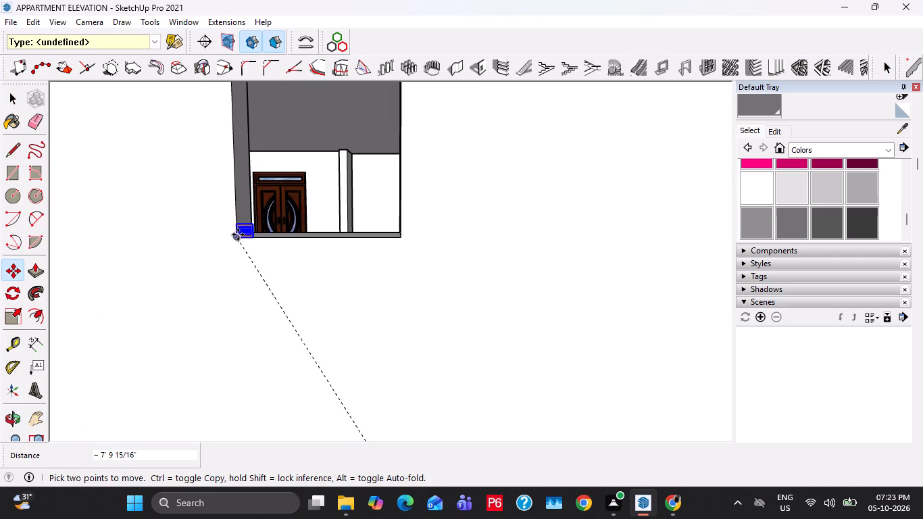
pyautogui.click(238, 234)
pyautogui.press('space')
# Scale the ventilator up uniformly from its bottom corner until it spans the small opening's width.
pyautogui.scroll(10, 245, 244)
pyautogui.moveTo(244, 240); pyautogui.dragTo(243, 306, button='middle')
pyautogui.press('s')
pyautogui.scroll(2, 261, 176)
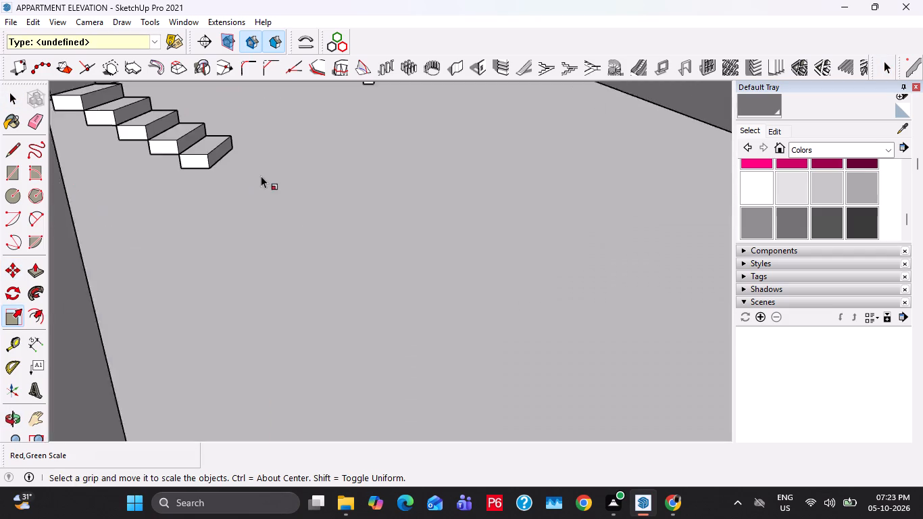
pyautogui.scroll(2, 261, 176)
pyautogui.scroll(-6, 256, 203)
pyautogui.moveTo(249, 277); pyautogui.dragTo(255, 350, button='middle')
pyautogui.scroll(5, 240, 286)
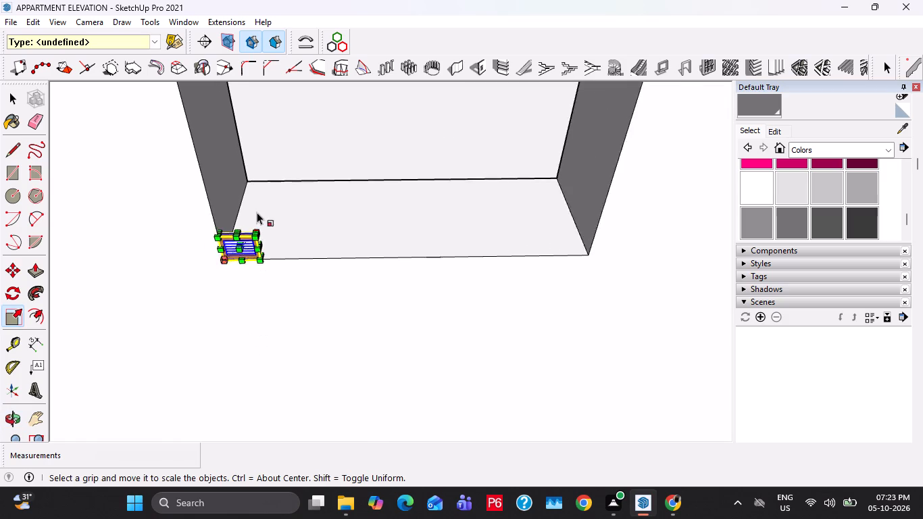
pyautogui.scroll(12, 257, 212)
pyautogui.click(263, 237)
pyautogui.scroll(-4, 346, 157)
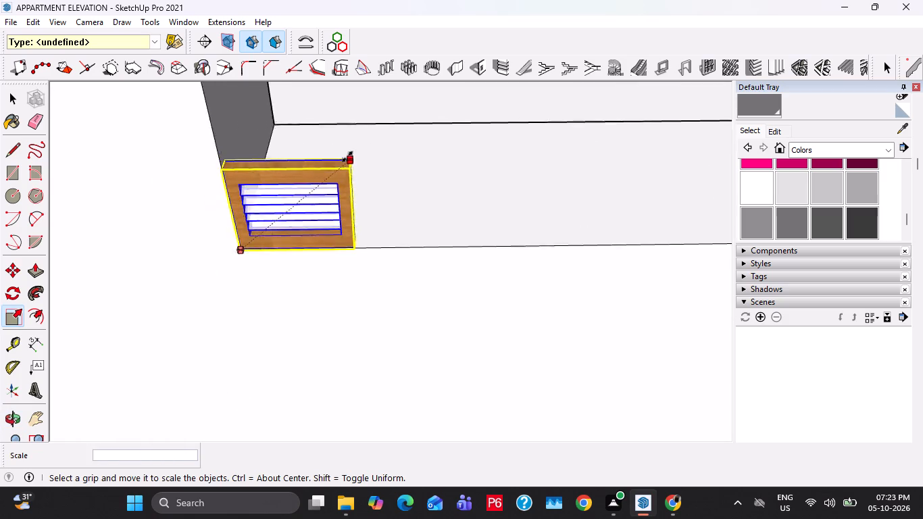
pyautogui.scroll(-20, 347, 157)
pyautogui.scroll(-1, 347, 157)
pyautogui.keyDown('shift'); pyautogui.moveTo(391, 160); pyautogui.dragTo(368, 222, button='middle'); pyautogui.keyUp('shift')
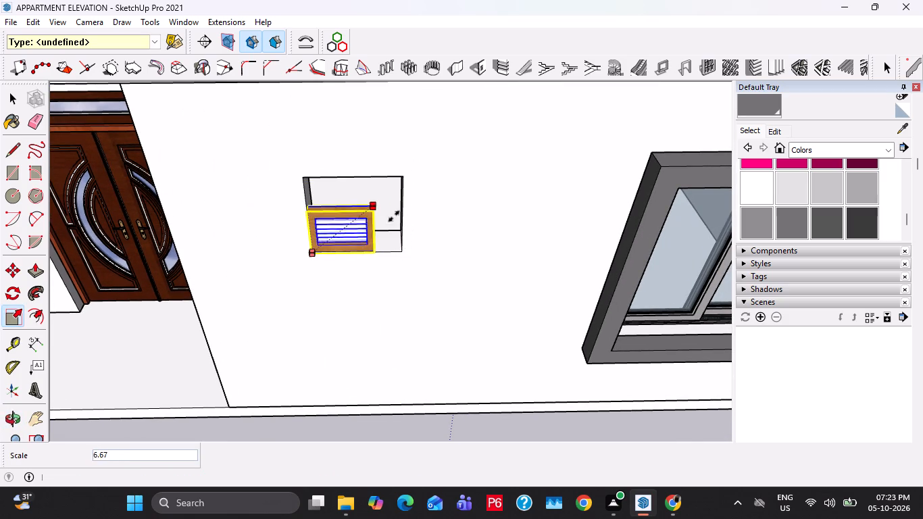
pyautogui.click(411, 189)
pyautogui.press('space')
# Scale the ventilator's width along the red axis to about 0.98, aligning its side with the opening's edge.
pyautogui.scroll(4, 399, 207)
pyautogui.moveTo(395, 213); pyautogui.dragTo(259, 188, button='middle')
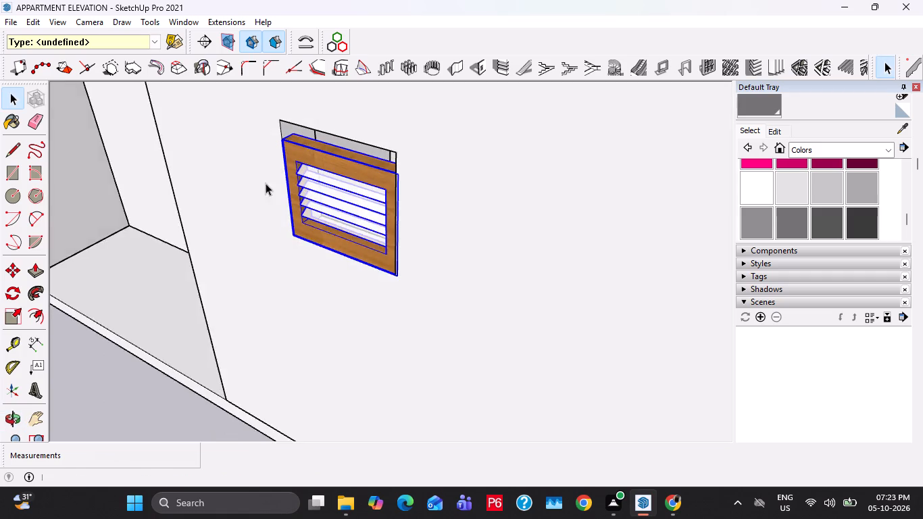
pyautogui.scroll(5, 420, 205)
pyautogui.moveTo(371, 201); pyautogui.dragTo(475, 212, button='middle')
pyautogui.press('s')
pyautogui.moveTo(389, 245); pyautogui.dragTo(419, 251, button='middle')
pyautogui.scroll(4, 397, 239)
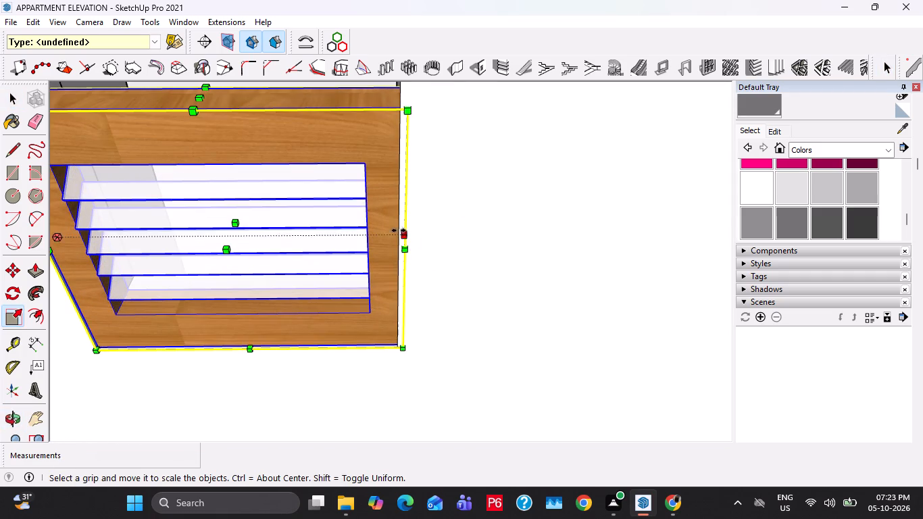
pyautogui.click(401, 230)
pyautogui.click(402, 226)
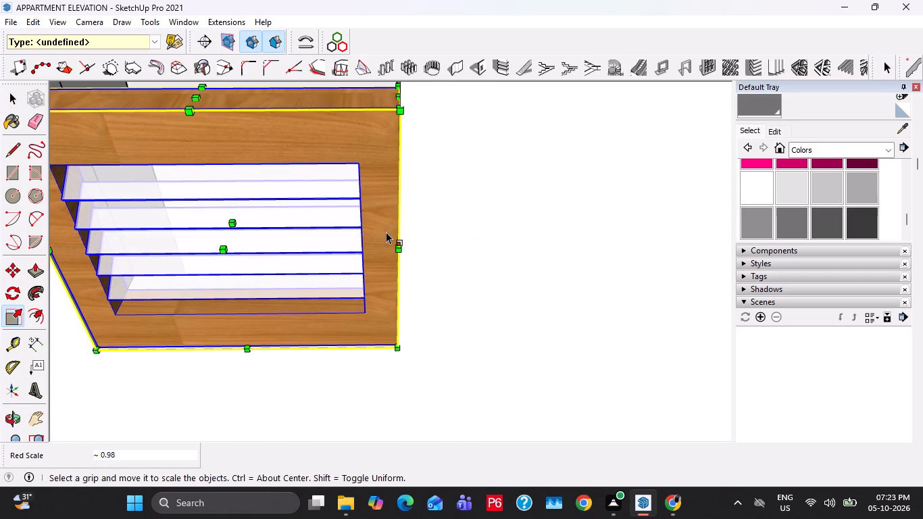
# Scale the ventilator's height along the blue axis to about 1.18, aligning its upper side with the opening's edge.
pyautogui.scroll(-6, 384, 233)
pyautogui.press('s')
pyautogui.click(283, 157)
pyautogui.click(340, 139)
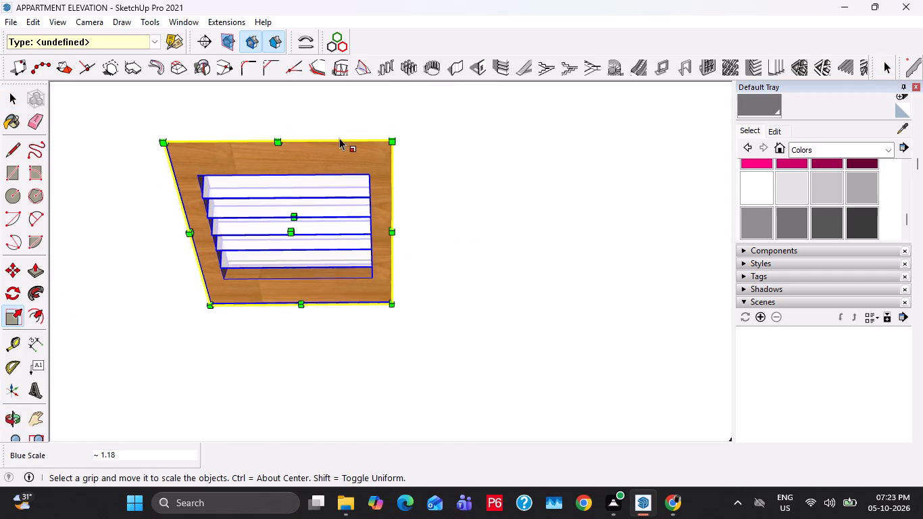
# Move the ventilator by its bottom corner inward into the opening, recessing it within the wall thickness.
pyautogui.scroll(-2, 321, 171)
pyautogui.moveTo(333, 247); pyautogui.dragTo(400, 252, button='middle')
pyautogui.press('space')
pyautogui.scroll(7, 366, 268)
pyautogui.press('m')
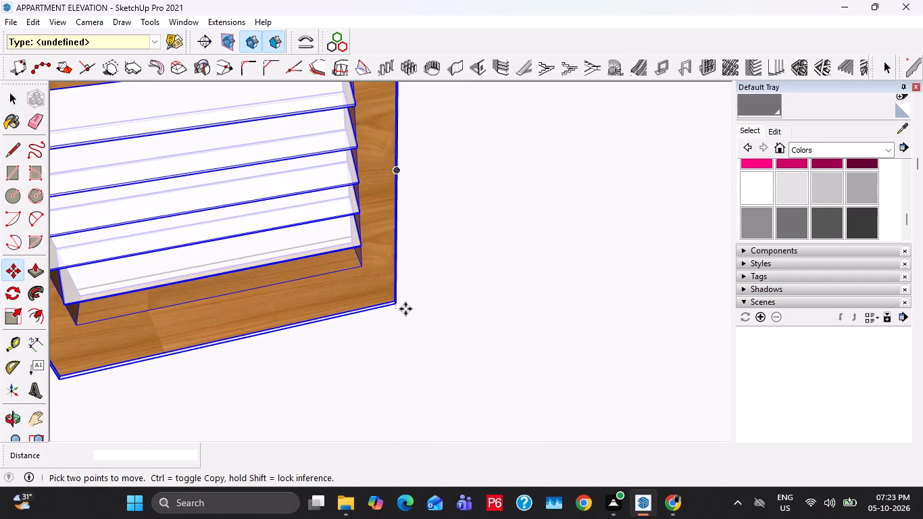
pyautogui.click(399, 306)
pyautogui.click(389, 285)
pyautogui.press('space')
# Copy the ground-floor ventilator upward from the opening's bottom corner to the matching corner of the first-floor opening.
pyautogui.scroll(-3, 389, 301)
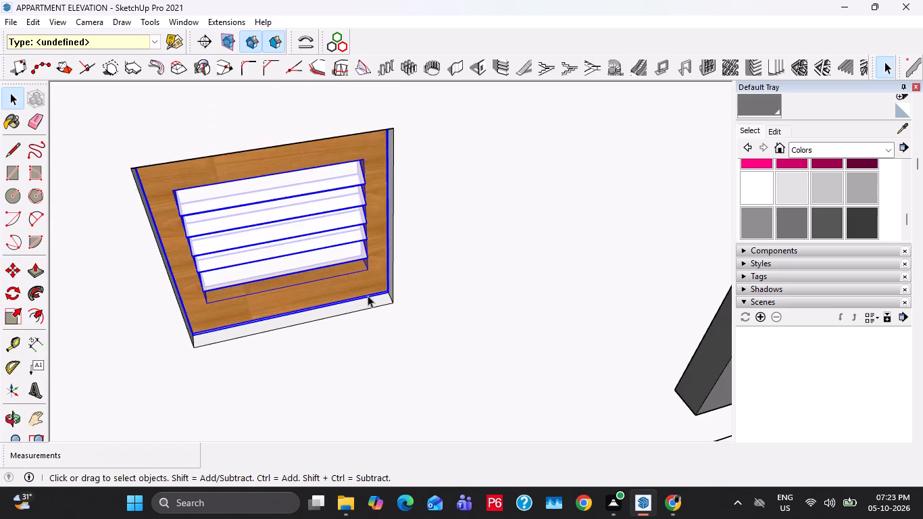
pyautogui.scroll(-3, 368, 295)
pyautogui.moveTo(331, 310); pyautogui.dragTo(286, 236, button='middle')
pyautogui.scroll(-5, 261, 250)
pyautogui.moveTo(262, 280); pyautogui.dragTo(251, 157, button='middle')
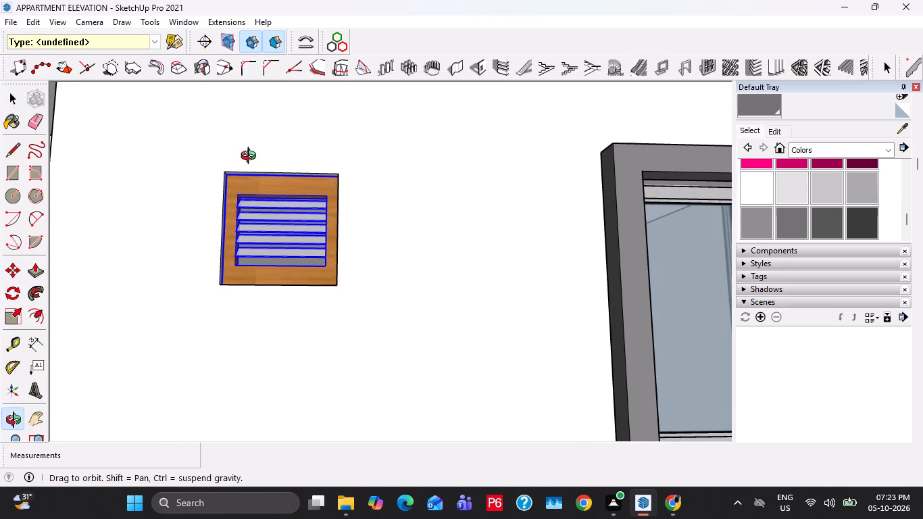
pyautogui.moveTo(251, 157); pyautogui.dragTo(170, 237, button='middle')
pyautogui.press('m')
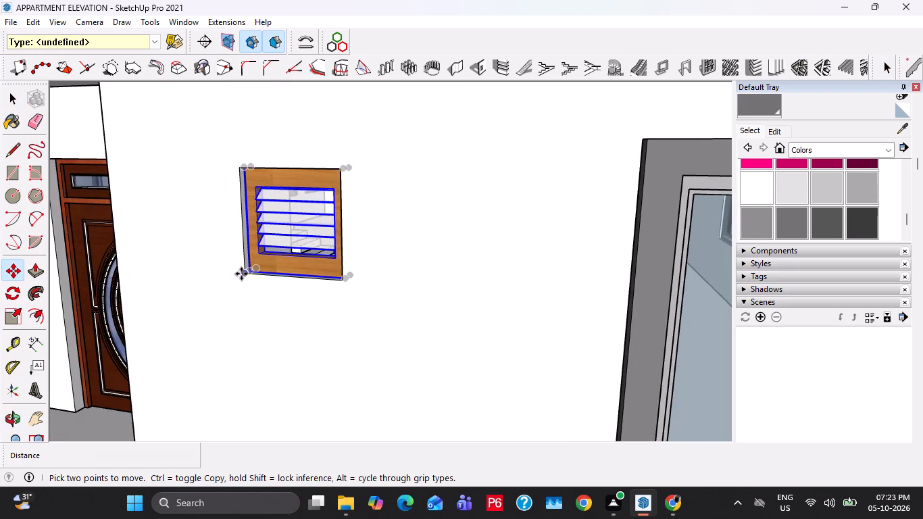
pyautogui.click(241, 274)
pyautogui.scroll(-5, 324, 184)
pyautogui.keyDown('shift'); pyautogui.moveTo(418, 121); pyautogui.dragTo(368, 397, button='middle'); pyautogui.keyUp('shift')
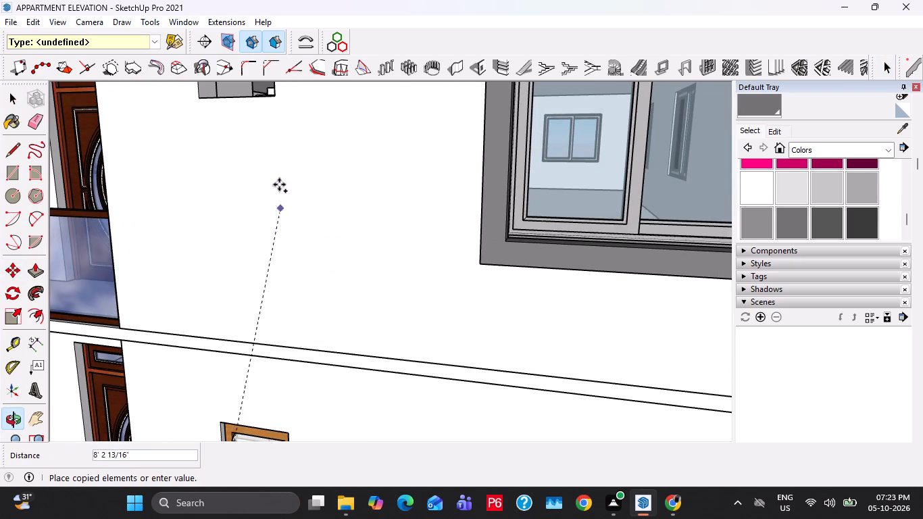
pyautogui.moveTo(198, 124); pyautogui.dragTo(225, 222, button='middle')
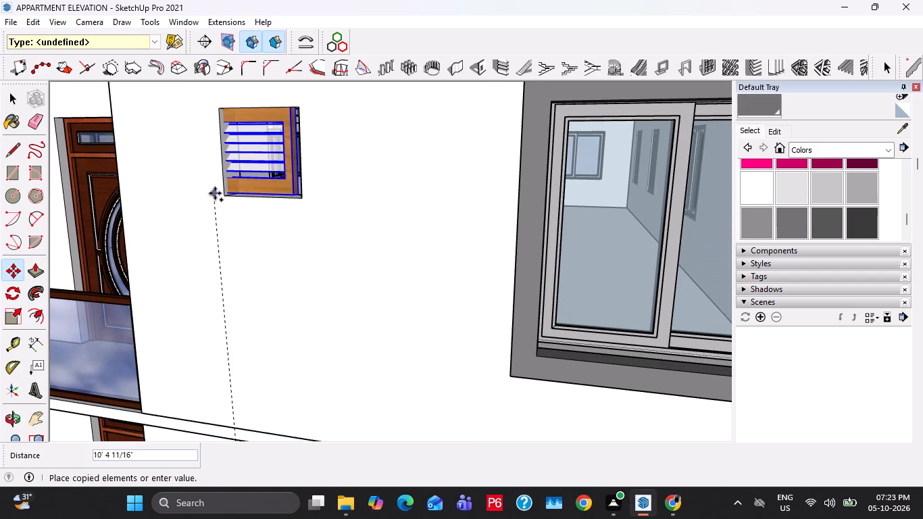
pyautogui.click(224, 193)
# Copy the first-floor ventilator upward by its opening's bottom corner to the matching corner of the second-floor opening.
pyautogui.click(223, 201)
pyautogui.scroll(-5, 338, 258)
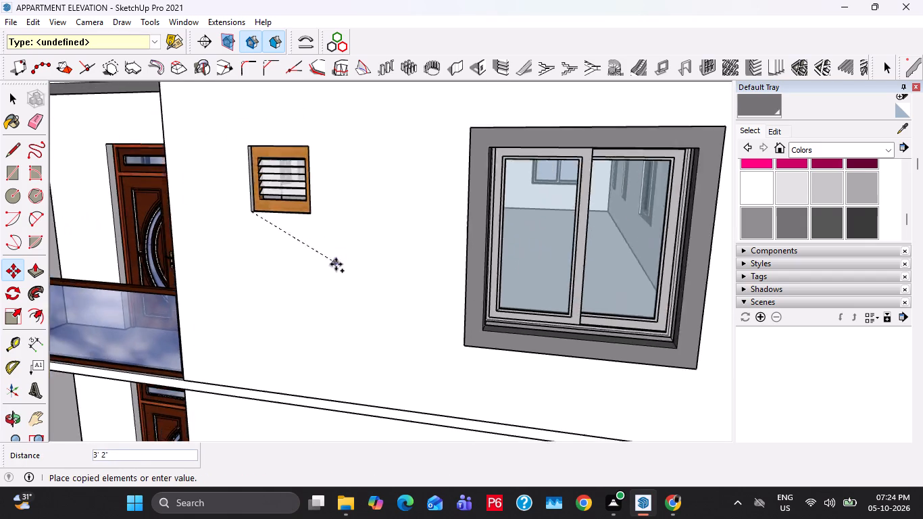
pyautogui.scroll(-5, 336, 264)
pyautogui.keyDown('shift'); pyautogui.moveTo(334, 189); pyautogui.dragTo(333, 364, button='middle'); pyautogui.keyUp('shift')
pyautogui.scroll(2, 280, 130)
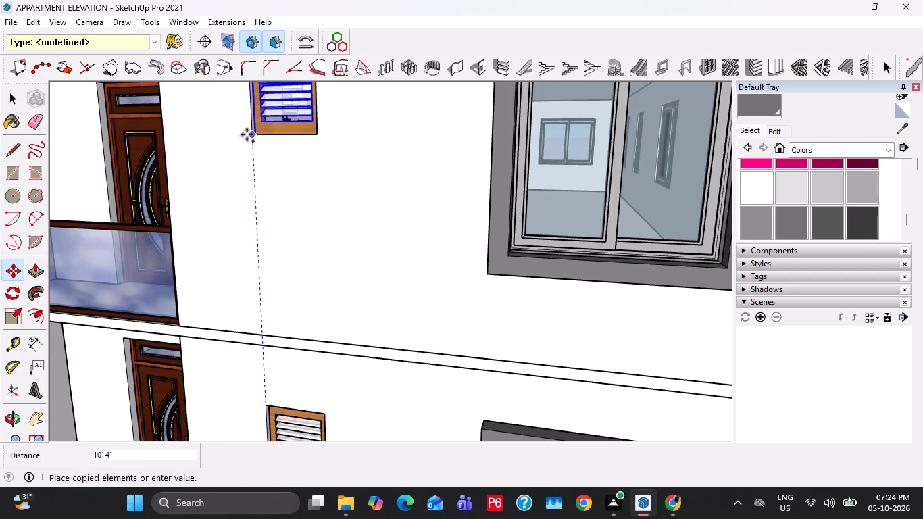
pyautogui.click(247, 134)
# Copy the second-floor ventilator upward into the matching top-floor opening and clear the selection.
pyautogui.click(251, 138)
pyautogui.scroll(-4, 362, 218)
pyautogui.keyDown('shift'); pyautogui.moveTo(368, 189); pyautogui.dragTo(386, 405, button='middle'); pyautogui.keyUp('shift')
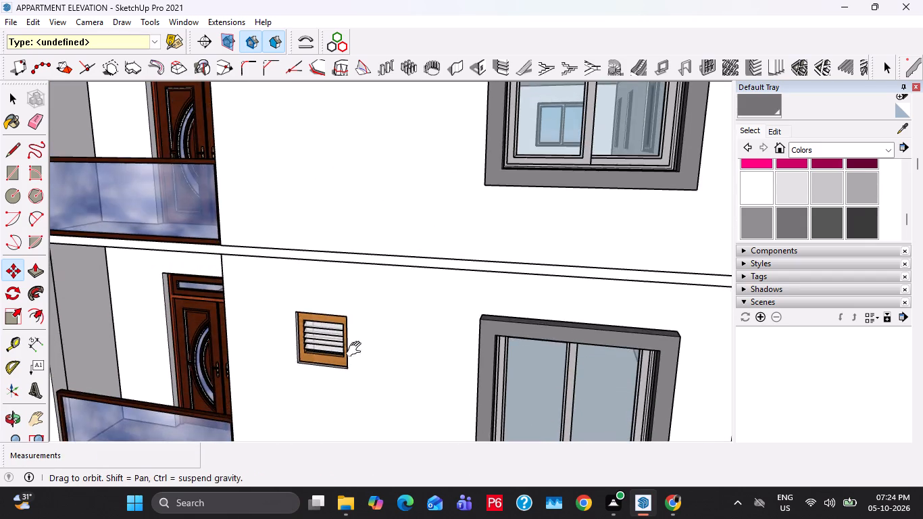
pyautogui.scroll(-7, 309, 207)
pyautogui.keyDown('shift'); pyautogui.moveTo(319, 171); pyautogui.dragTo(331, 322, button='middle'); pyautogui.keyUp('shift')
pyautogui.scroll(3, 315, 301)
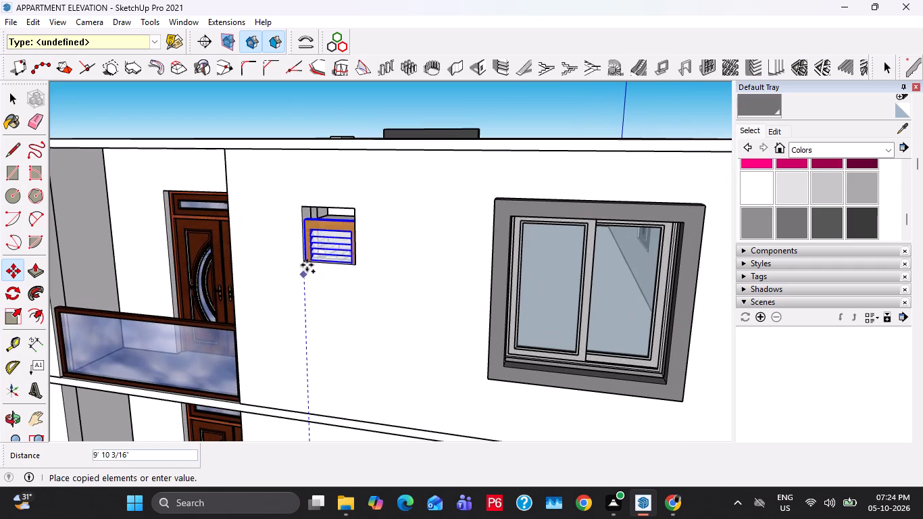
pyautogui.click(306, 262)
pyautogui.press('space')
pyautogui.scroll(-4, 305, 259)
pyautogui.press('space')
pyautogui.click(546, 91)
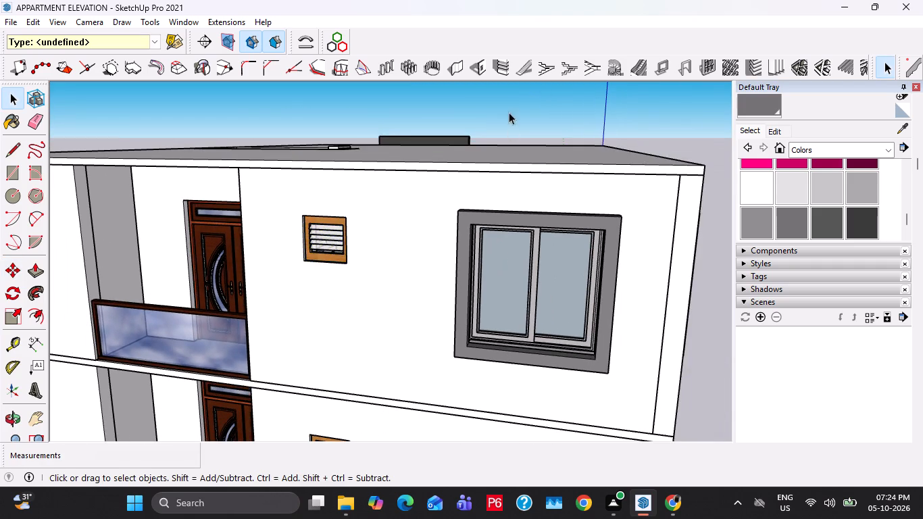
# Examine the building from all around, ending at the long windowed side wall beside the roof's stair opening.
pyautogui.scroll(-10, 503, 124)
pyautogui.moveTo(328, 237); pyautogui.dragTo(476, 220, button='middle')
pyautogui.scroll(-5, 438, 212)
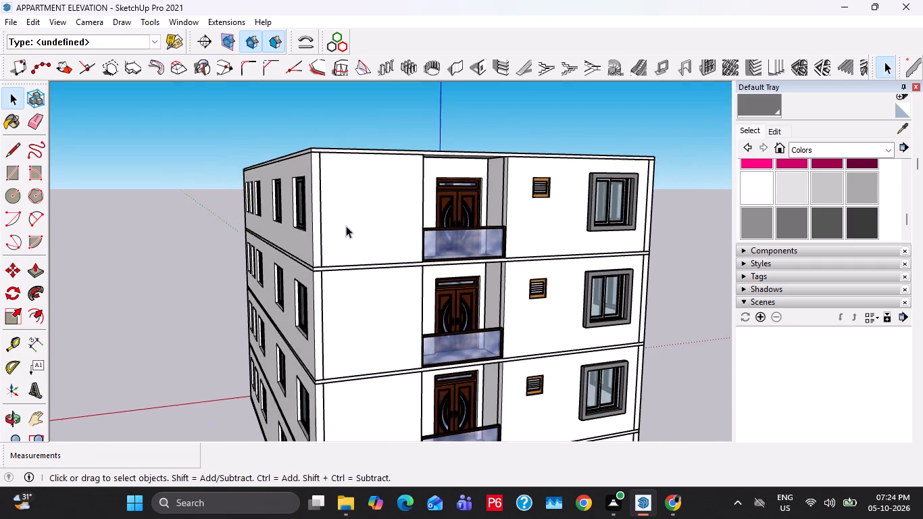
pyautogui.moveTo(347, 226); pyautogui.dragTo(555, 239, button='middle')
pyautogui.scroll(-4, 451, 239)
pyautogui.moveTo(293, 270); pyautogui.dragTo(600, 284, button='middle')
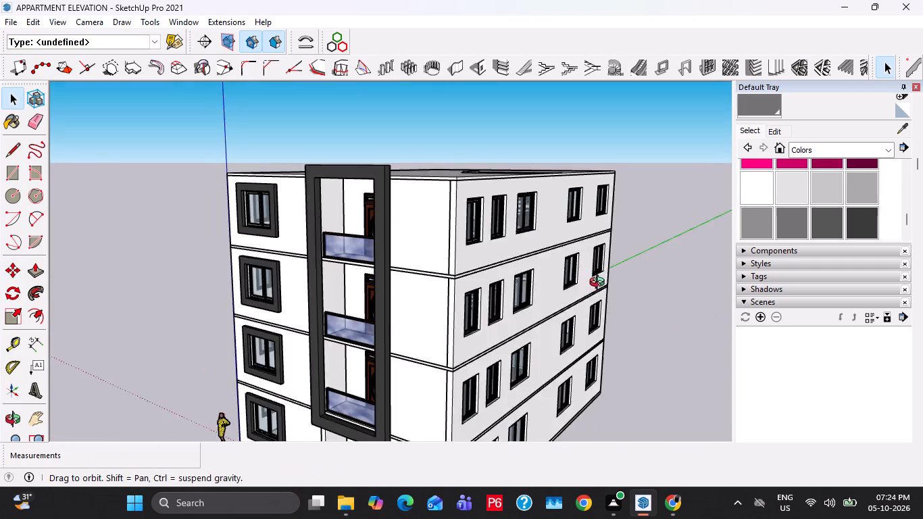
pyautogui.moveTo(600, 284); pyautogui.dragTo(391, 284, button='middle')
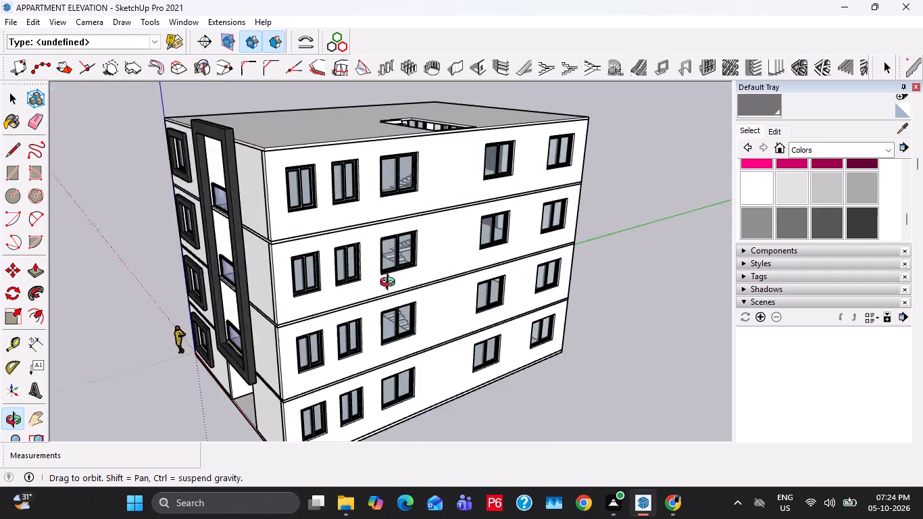
pyautogui.moveTo(391, 284); pyautogui.dragTo(181, 326, button='middle')
pyautogui.moveTo(423, 256); pyautogui.dragTo(378, 328, button='middle')
pyautogui.moveTo(218, 224); pyautogui.dragTo(434, 139, button='middle')
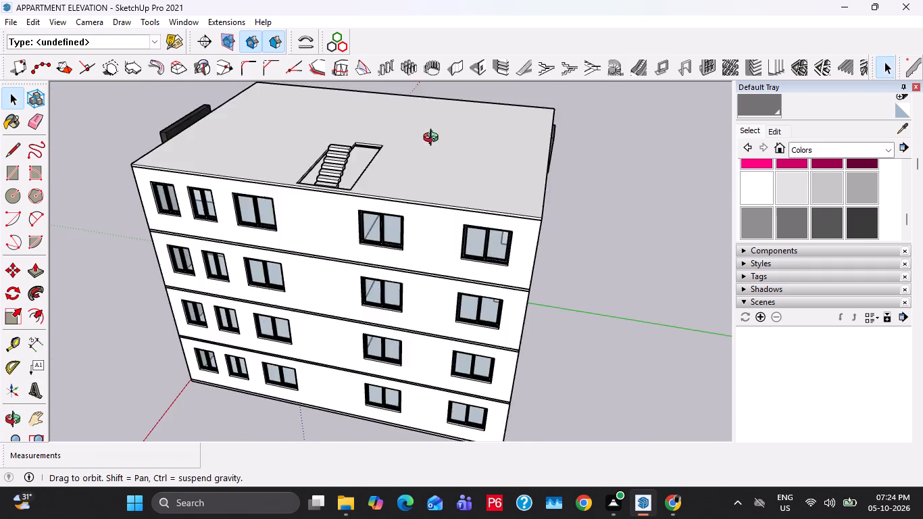
pyautogui.moveTo(434, 139); pyautogui.dragTo(443, 132, button='middle')
# Open the top storey's group for editing at the side wall beside the stair opening.
pyautogui.scroll(5, 397, 153)
pyautogui.doubleClick(355, 149)
pyautogui.scroll(2, 361, 124)
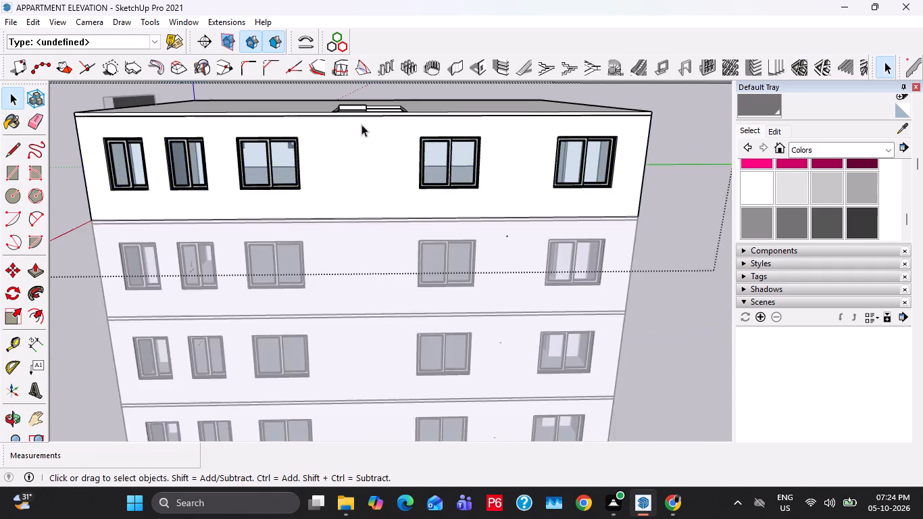
pyautogui.scroll(2, 361, 124)
pyautogui.moveTo(368, 149); pyautogui.dragTo(344, 203, button='middle')
pyautogui.scroll(7, 361, 212)
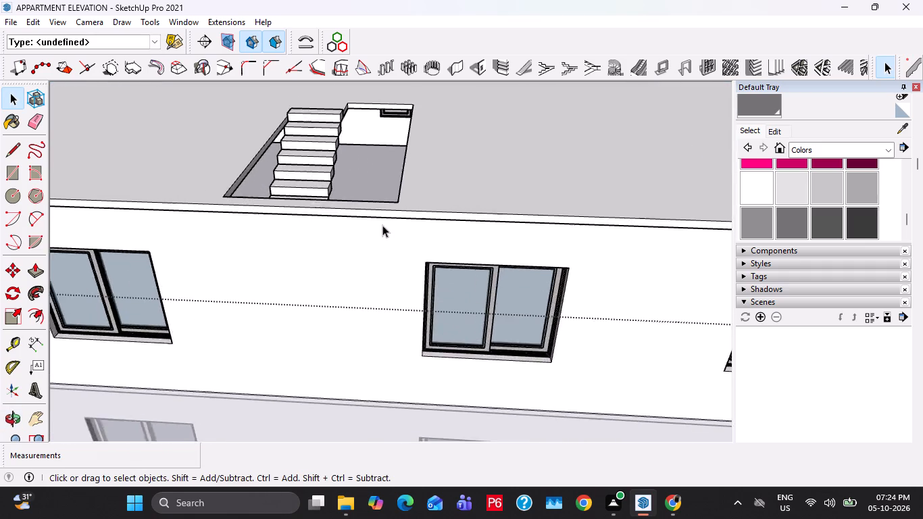
pyautogui.scroll(1, 382, 225)
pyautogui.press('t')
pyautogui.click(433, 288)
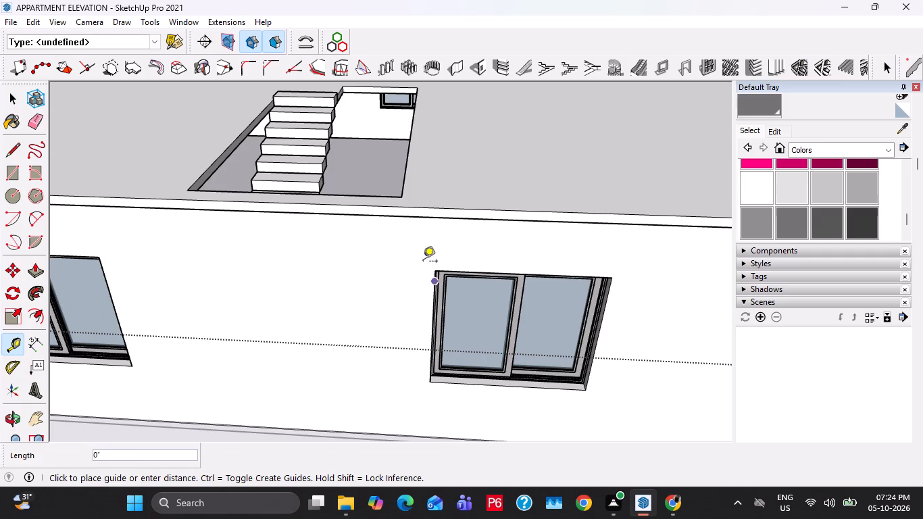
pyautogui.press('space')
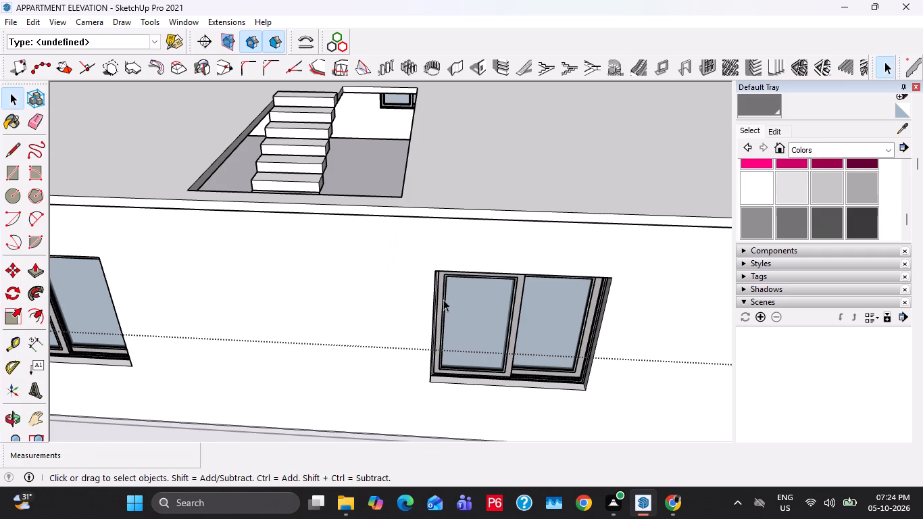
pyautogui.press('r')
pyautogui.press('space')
# Place two vertical guides on the side wall, 7' 4 1/8" apart, in line with both edges of the roof's stair opening.
pyautogui.write('T')
pyautogui.click(432, 310)
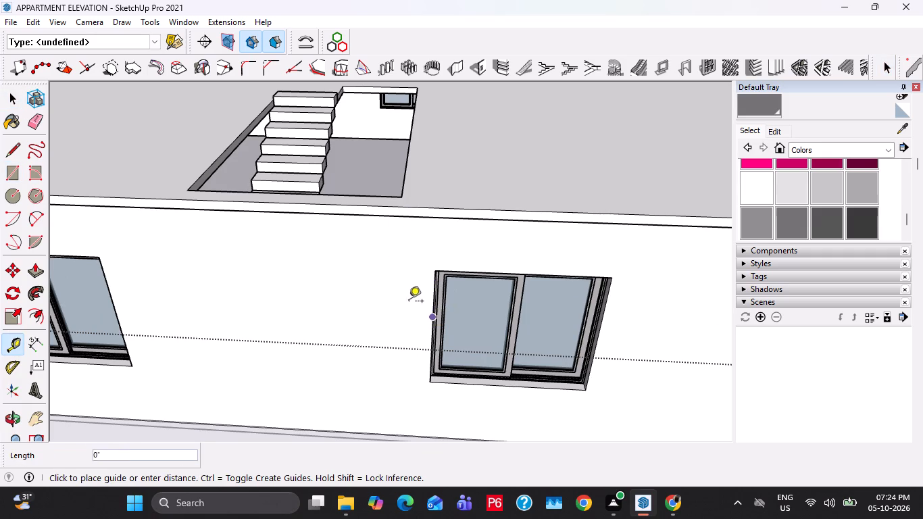
pyautogui.click(402, 251)
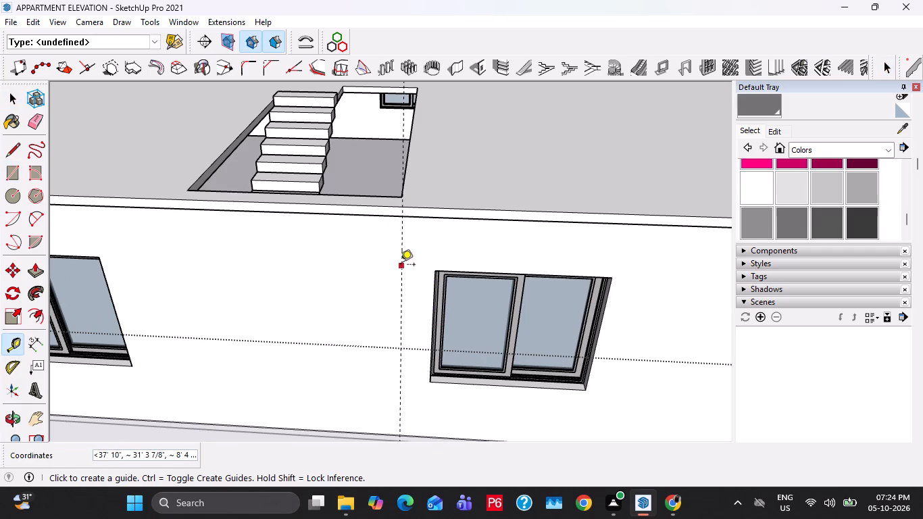
pyautogui.click(401, 266)
pyautogui.click(182, 221)
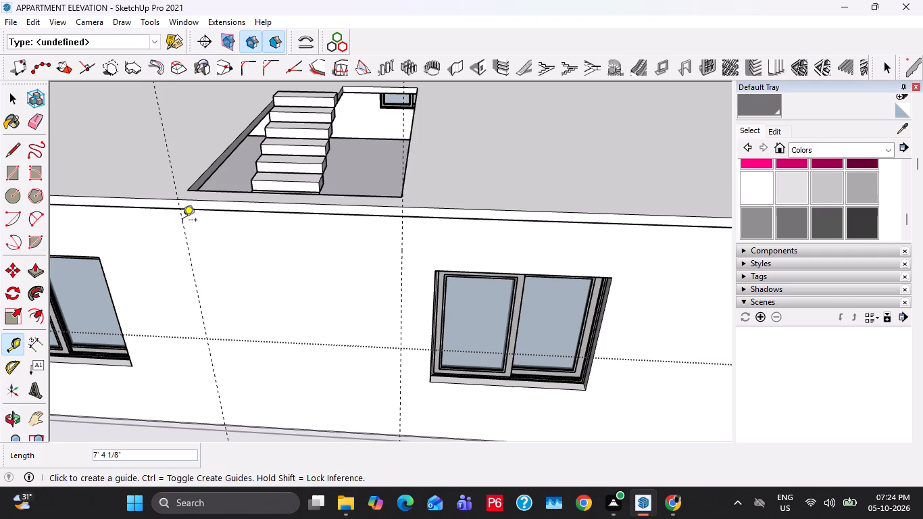
pyautogui.press('space')
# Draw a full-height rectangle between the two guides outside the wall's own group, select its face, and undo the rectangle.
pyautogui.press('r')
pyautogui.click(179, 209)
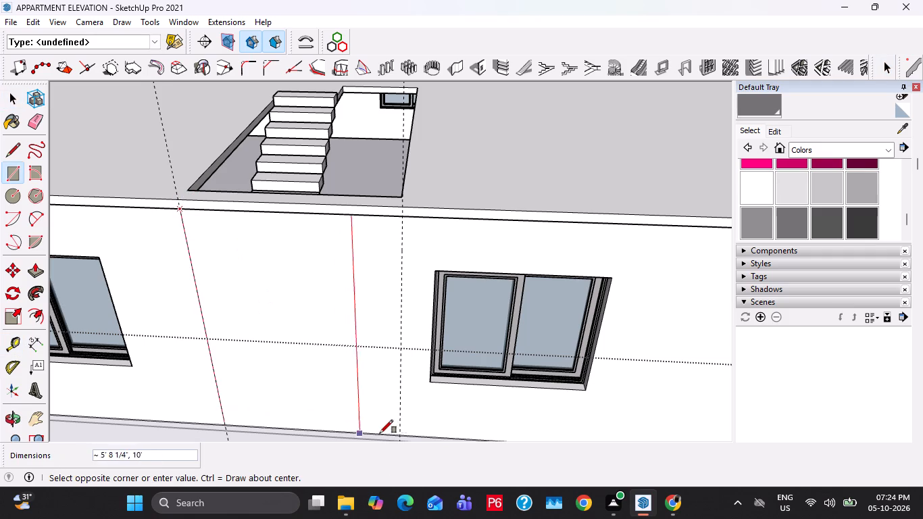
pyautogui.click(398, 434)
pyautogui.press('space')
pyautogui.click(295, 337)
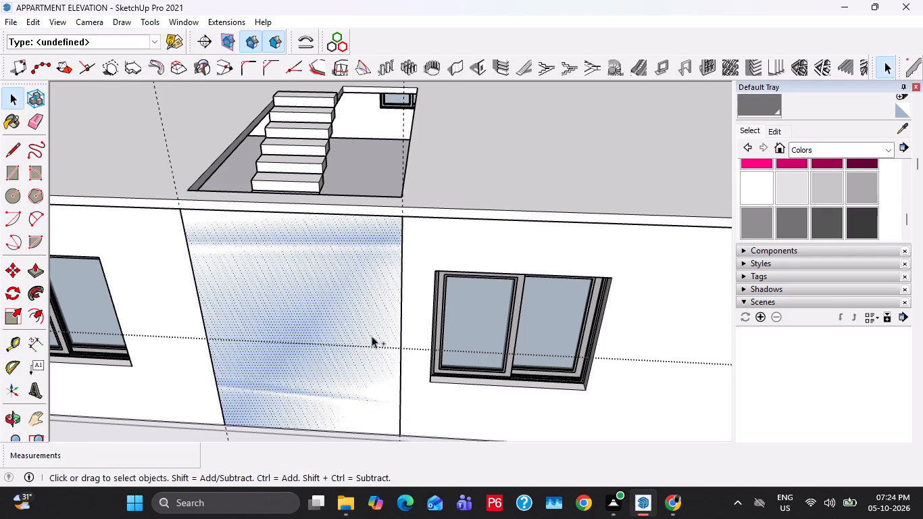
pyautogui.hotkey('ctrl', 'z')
# Inside the top-storey wall group, draw a 7' 4 1/8" by 10' rectangle between the guides on the side wall's face.
pyautogui.click(434, 245)
pyautogui.doubleClick(434, 245)
pyautogui.click(339, 248)
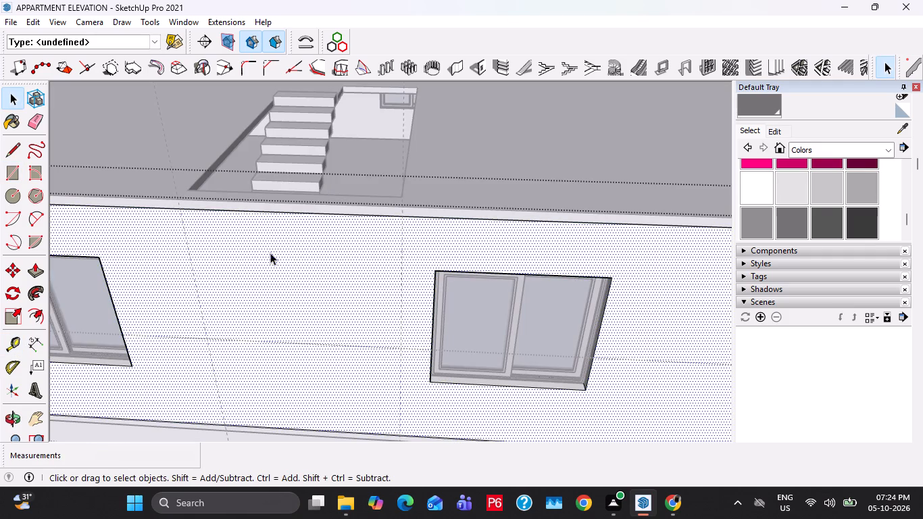
pyautogui.press('r')
pyautogui.click(181, 208)
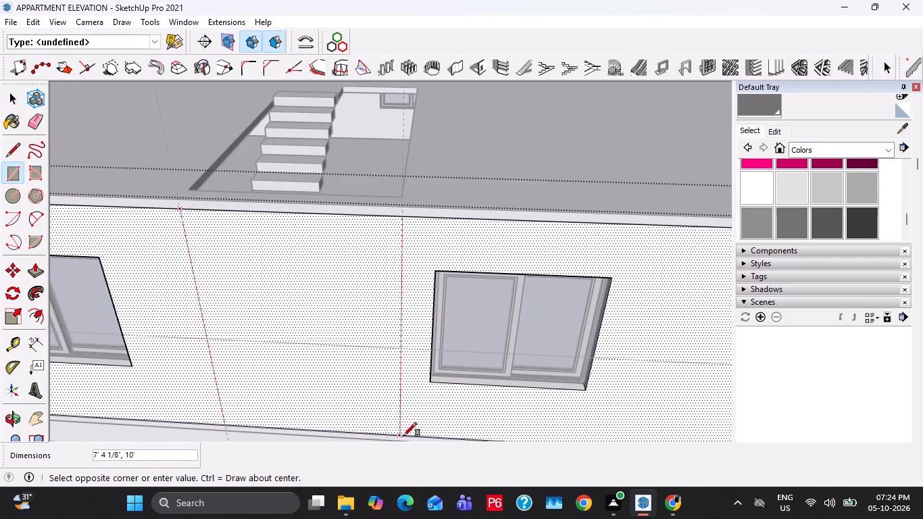
pyautogui.click(403, 436)
pyautogui.press('space')
# Push the rectangle inward through the wall thickness and delete the remaining face to open the wall at the staircase.
pyautogui.click(349, 399)
pyautogui.press('p')
pyautogui.click(348, 399)
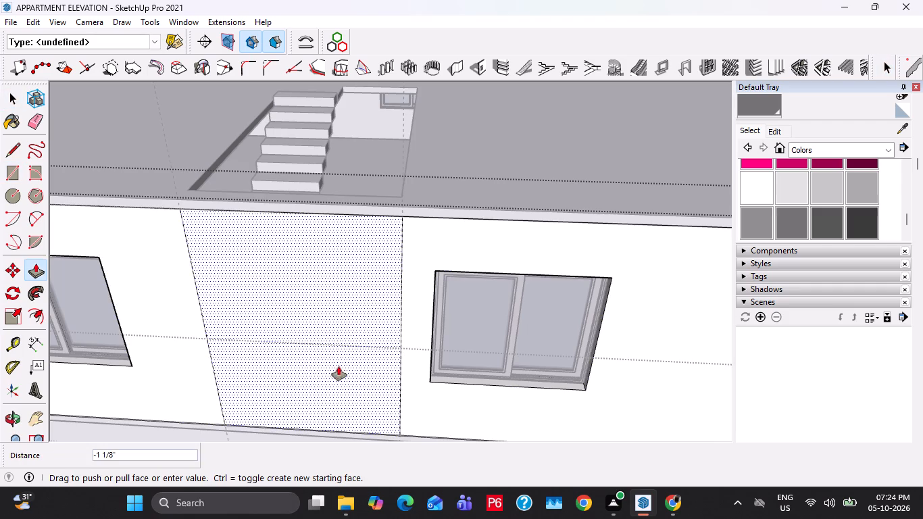
pyautogui.click(325, 328)
pyautogui.press('space')
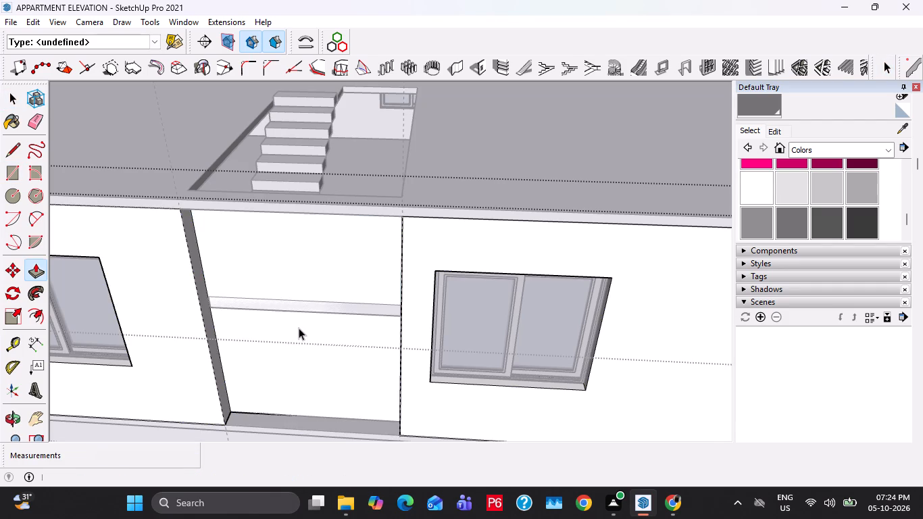
pyautogui.click(299, 328)
pyautogui.press('Delete')
# Delete the leftover bottom and top edges of the new staircase opening and close the wall groups.
pyautogui.click(284, 414)
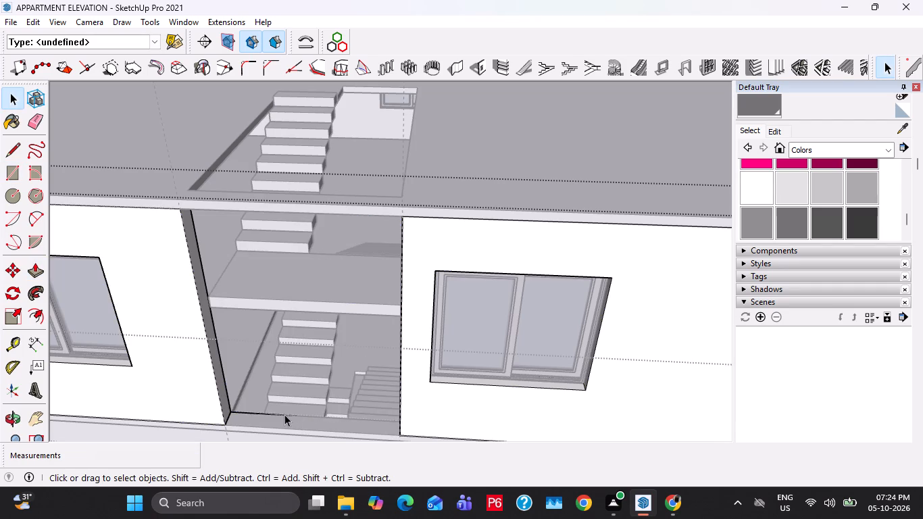
pyautogui.press('Delete')
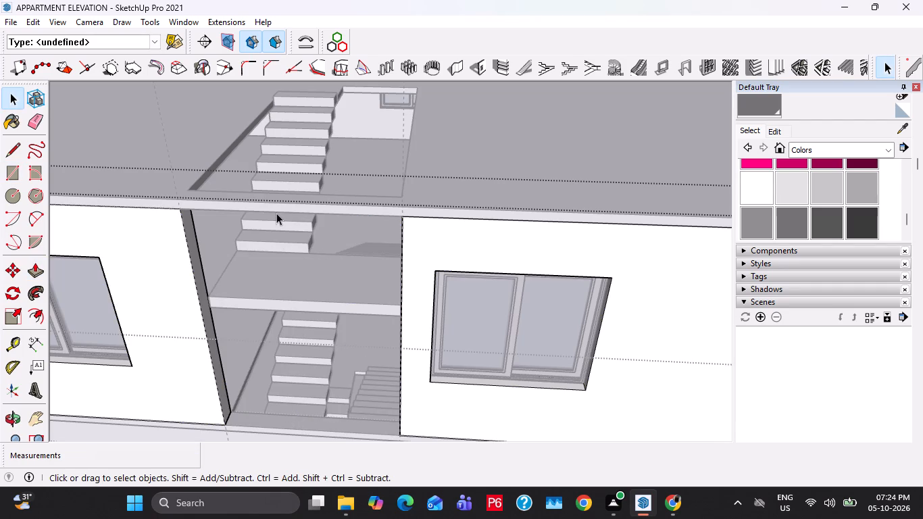
pyautogui.click(276, 213)
pyautogui.press('Delete')
pyautogui.scroll(-6, 315, 295)
pyautogui.press('Escape')
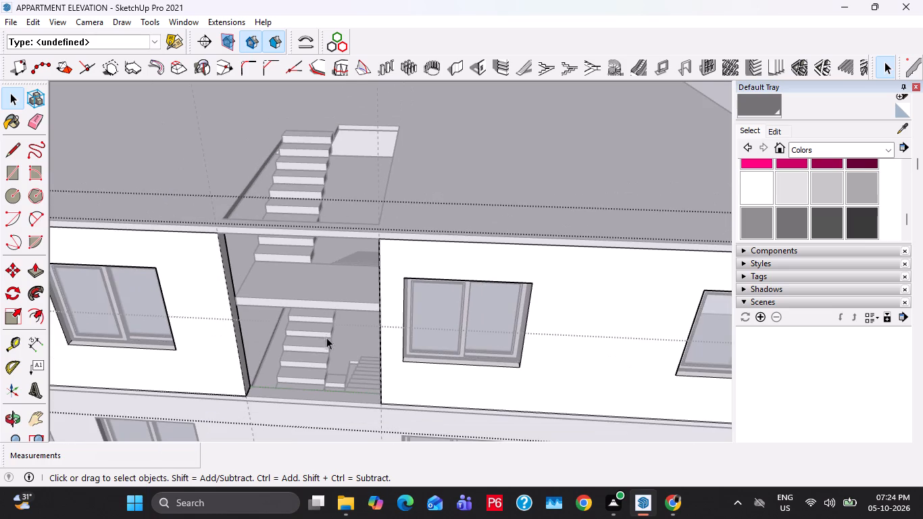
pyautogui.press('Escape')
pyautogui.press('Escape')
# Inside the wall group one storey below the top, draw a 10' high rectangle between the guides on the side wall's face.
pyautogui.moveTo(321, 380); pyautogui.dragTo(355, 318, button='middle')
pyautogui.scroll(-3, 368, 324)
pyautogui.doubleClick(368, 324)
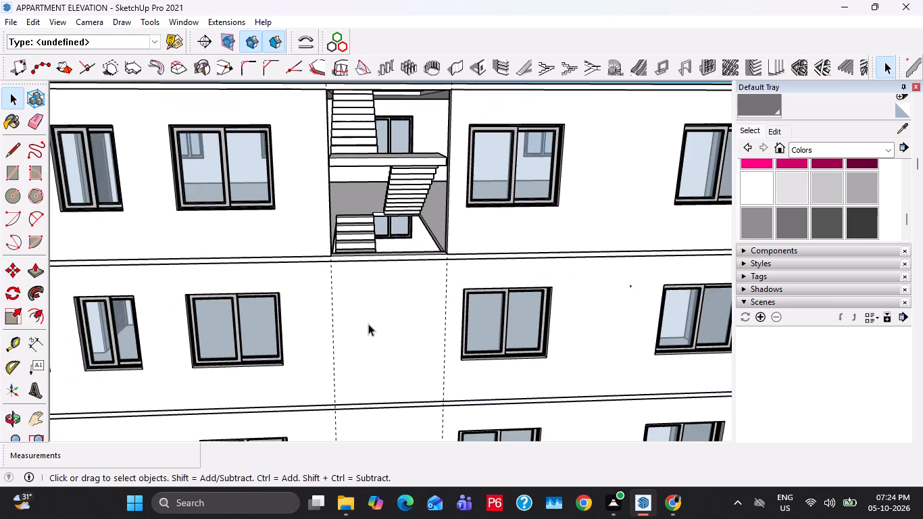
pyautogui.tripleClick(357, 317)
pyautogui.press('r')
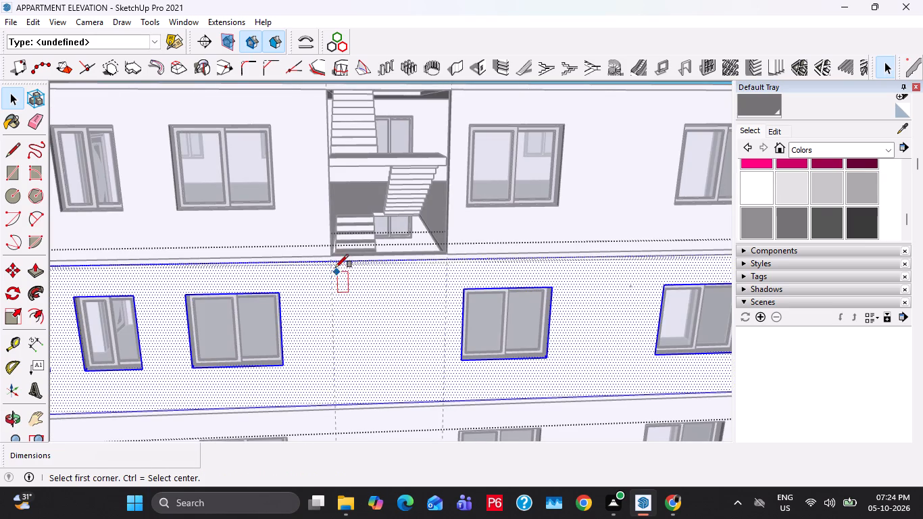
pyautogui.click(332, 263)
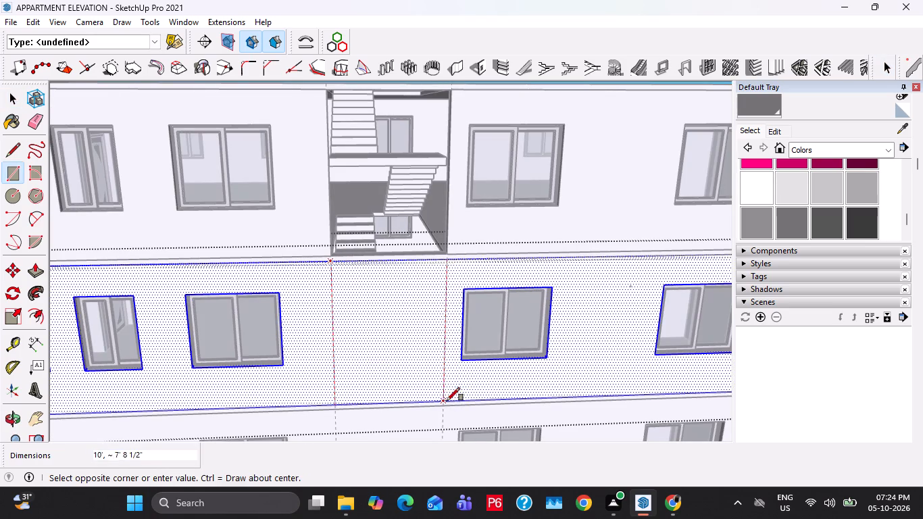
pyautogui.click(445, 399)
pyautogui.press('space')
# Push this rectangle inward through the wall thickness and delete the remaining face to open the wall at the staircase.
pyautogui.click(407, 360)
pyautogui.press('p')
pyautogui.click(407, 360)
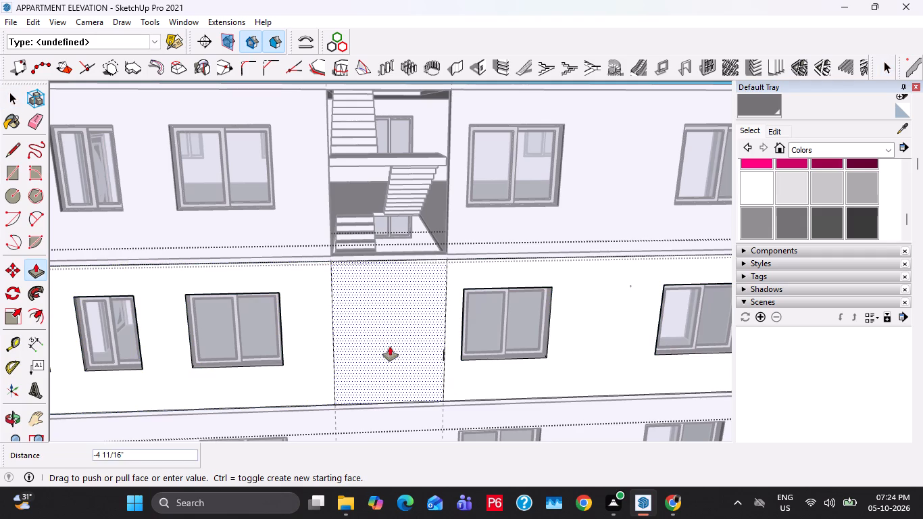
pyautogui.click(383, 342)
pyautogui.press('space')
pyautogui.click(383, 342)
pyautogui.press('Delete')
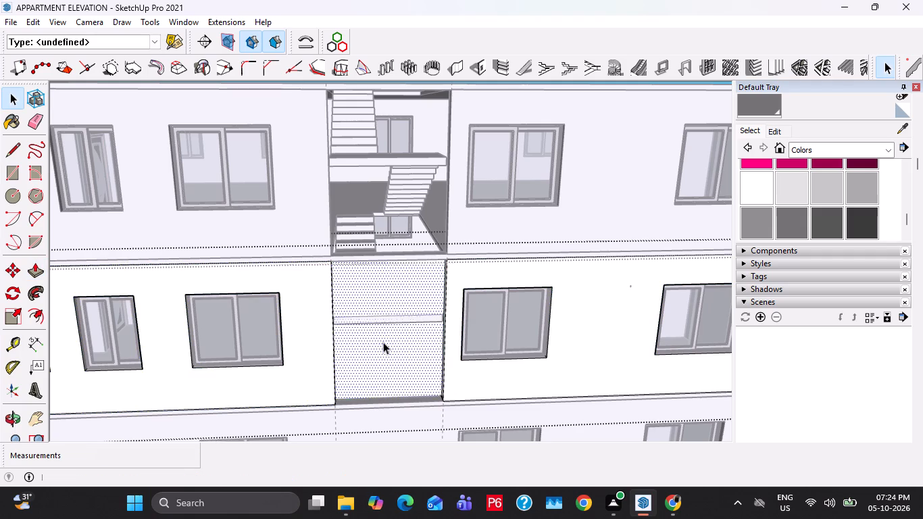
# Erase the leftover bottom and top edges of the opening in the storey below the top and close the wall groups.
pyautogui.press('e')
pyautogui.moveTo(391, 373); pyautogui.dragTo(391, 411)
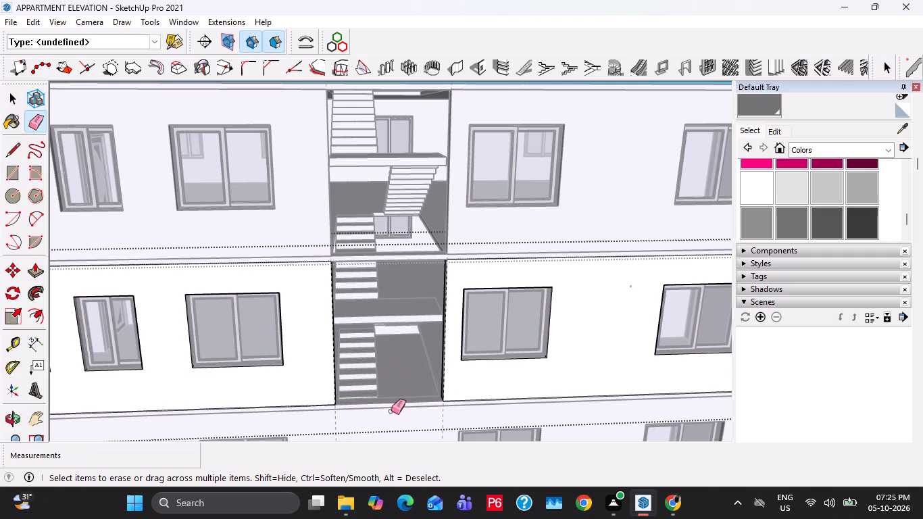
pyautogui.moveTo(391, 411); pyautogui.dragTo(393, 415)
pyautogui.moveTo(386, 278); pyautogui.dragTo(397, 232)
pyautogui.press('space')
pyautogui.scroll(-6, 368, 279)
pyautogui.press('Escape')
pyautogui.press('Escape')
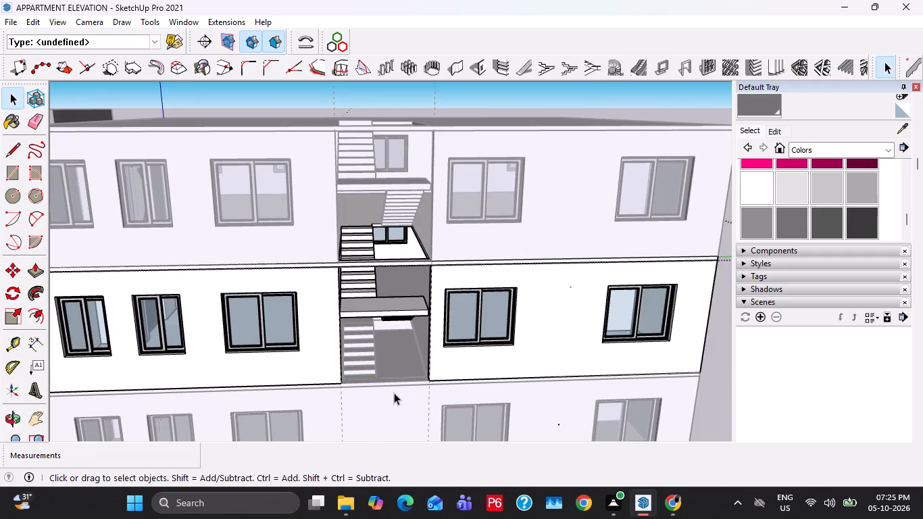
pyautogui.press('Escape')
# Inside the wall group one storey above ground, draw a 10' high rectangle between the guides on the side wall's face.
pyautogui.scroll(-2, 394, 393)
pyautogui.keyDown('shift'); pyautogui.moveTo(394, 393); pyautogui.dragTo(382, 264, button='middle'); pyautogui.keyUp('shift')
pyautogui.scroll(3, 353, 304)
pyautogui.doubleClick(362, 316)
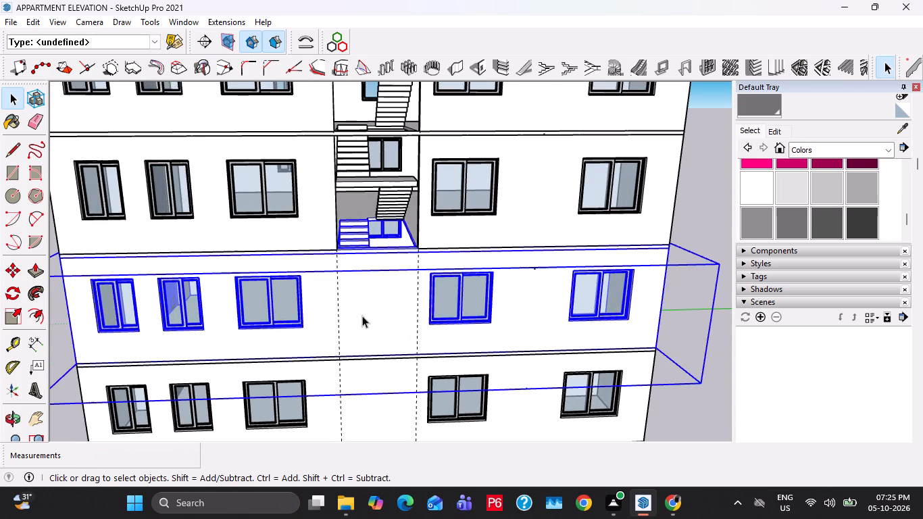
pyautogui.scroll(4, 363, 299)
pyautogui.doubleClick(364, 299)
pyautogui.click(358, 301)
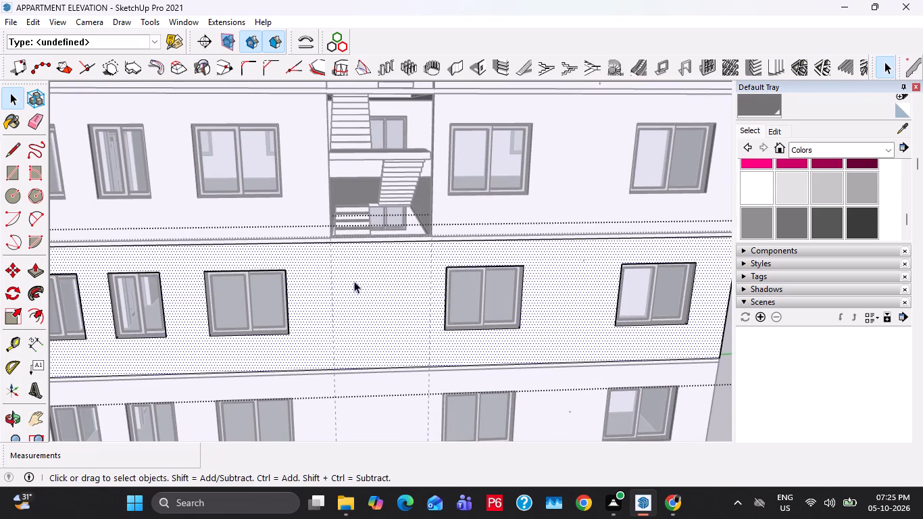
pyautogui.press('r')
pyautogui.scroll(7, 331, 243)
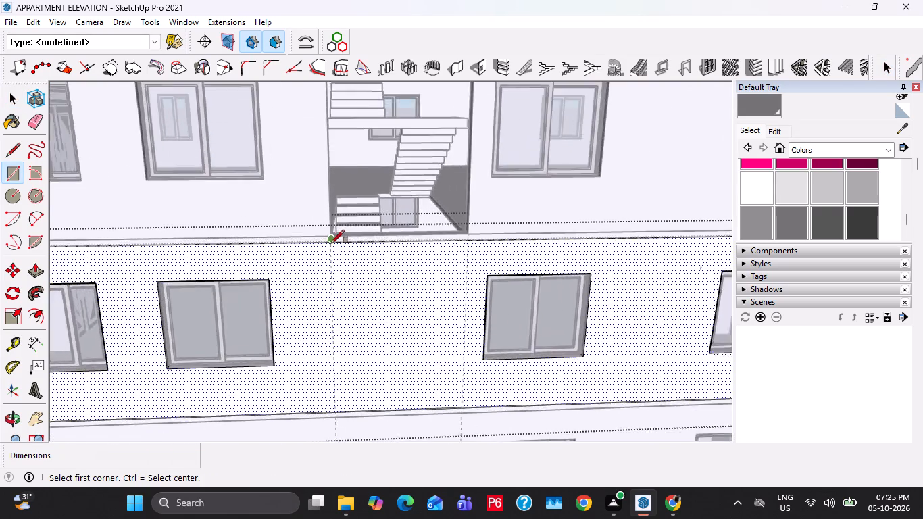
pyautogui.scroll(11, 331, 243)
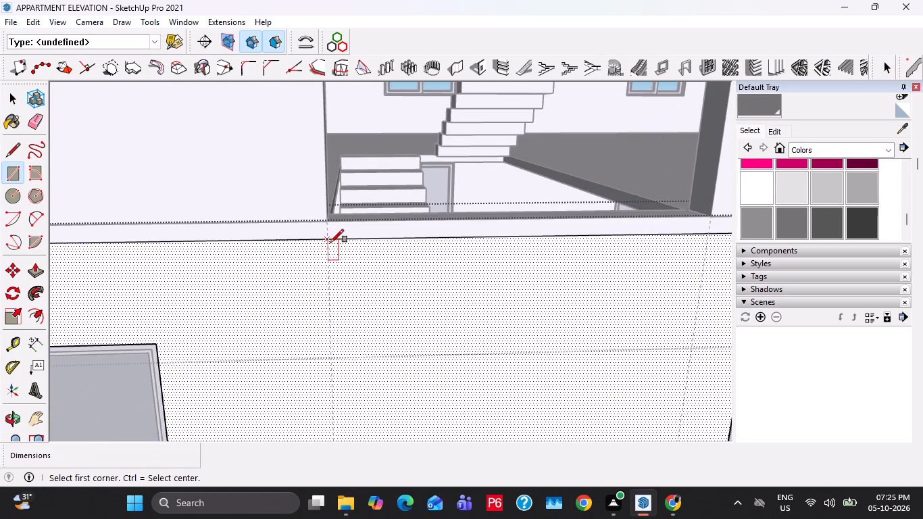
pyautogui.click(330, 243)
pyautogui.scroll(-9, 520, 360)
pyautogui.keyDown('shift'); pyautogui.moveTo(546, 397); pyautogui.dragTo(447, 238, button='middle'); pyautogui.keyUp('shift')
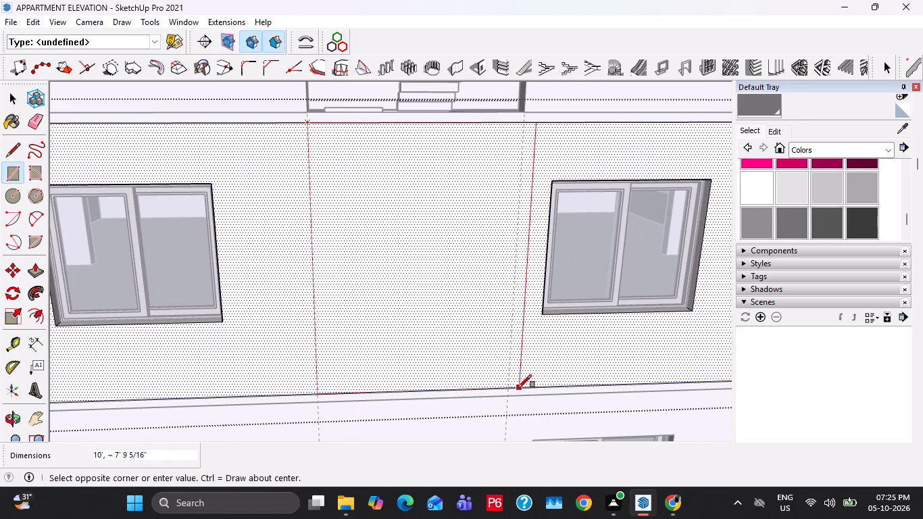
pyautogui.click(512, 387)
pyautogui.press('space')
# Push this storey's rectangle inward through the wall thickness and delete the remaining face to expose the staircase.
pyautogui.click(466, 324)
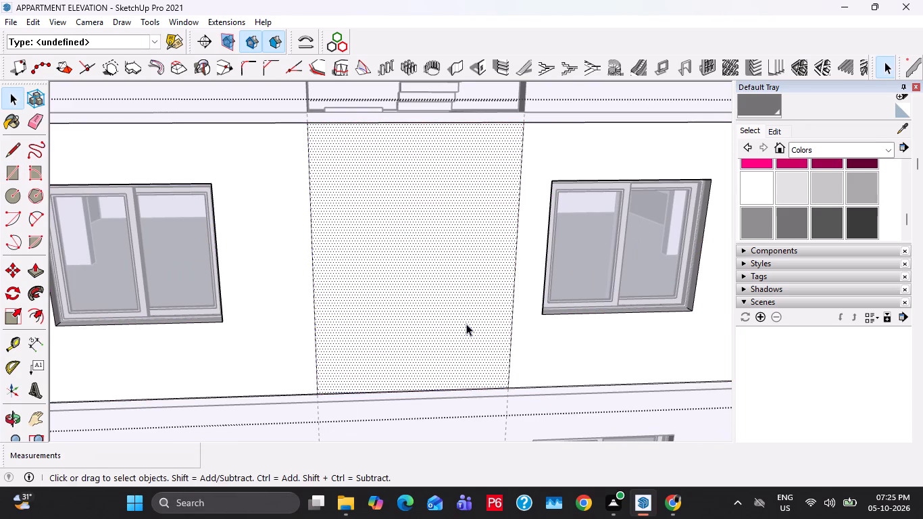
pyautogui.press('p')
pyautogui.click(466, 324)
pyautogui.click(436, 305)
pyautogui.press('space')
pyautogui.click(436, 305)
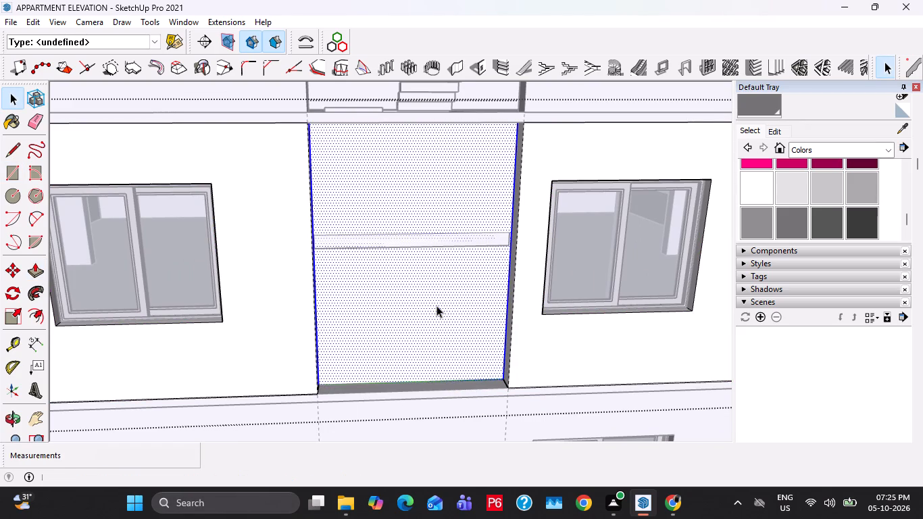
pyautogui.click(436, 305)
pyautogui.press('Delete')
# Erase the leftover bottom and top edges of the opening one storey above ground and close the wall groups.
pyautogui.press('e')
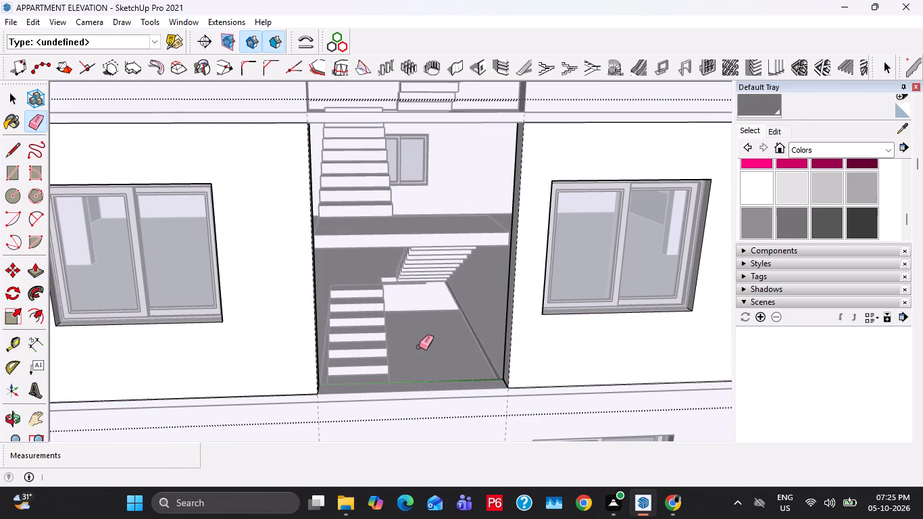
pyautogui.moveTo(418, 352); pyautogui.dragTo(422, 398)
pyautogui.scroll(-7, 422, 394)
pyautogui.moveTo(439, 249); pyautogui.dragTo(445, 190)
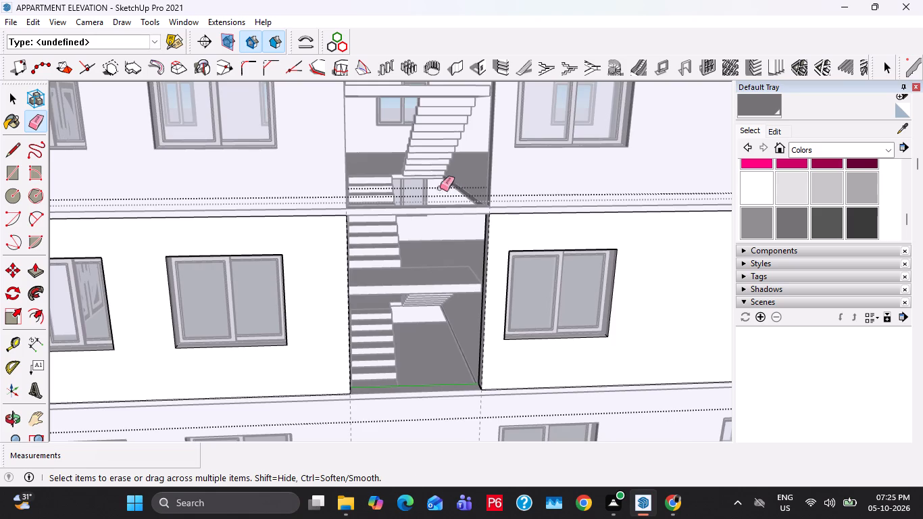
pyautogui.press('space')
pyautogui.scroll(-5, 416, 214)
pyautogui.press('Escape')
pyautogui.scroll(3, 428, 374)
pyautogui.press('Escape')
# Inside the ground-storey wall group, draw a full-height rectangle between the two guides on the side wall's face.
pyautogui.keyDown('shift'); pyautogui.moveTo(428, 380); pyautogui.dragTo(437, 225, button='middle'); pyautogui.keyUp('shift')
pyautogui.doubleClick(416, 270)
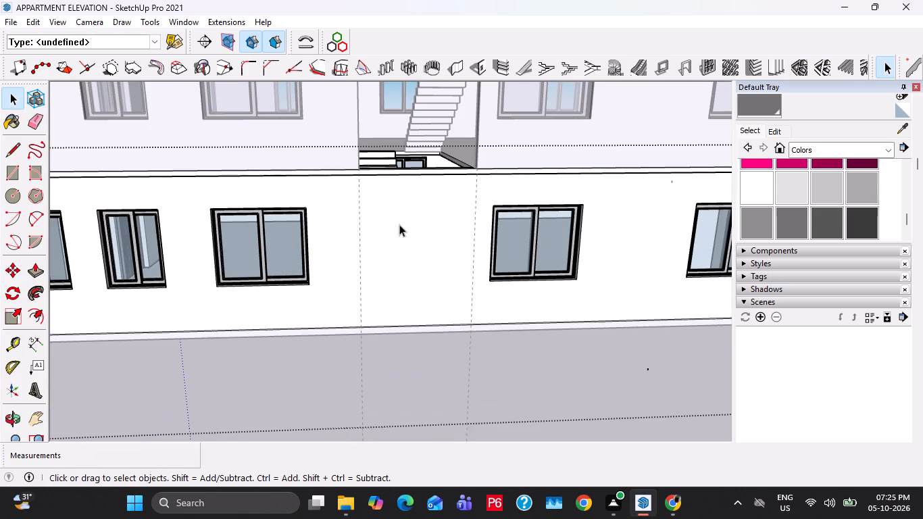
pyautogui.doubleClick(395, 210)
pyautogui.click(389, 210)
pyautogui.press('r')
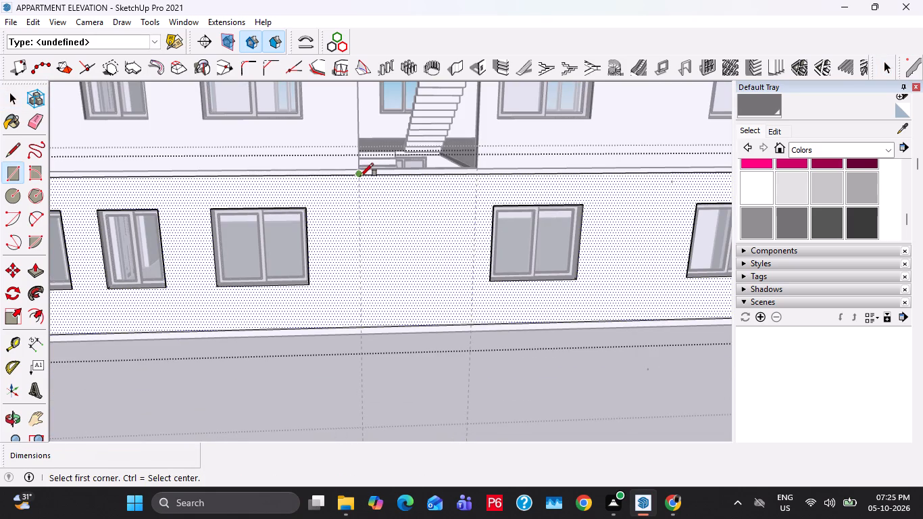
pyautogui.scroll(7, 364, 176)
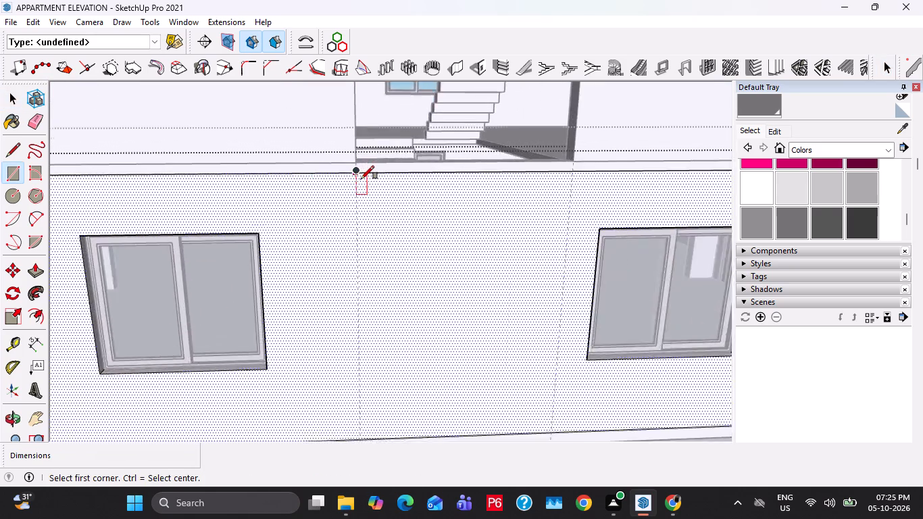
pyautogui.scroll(14, 361, 179)
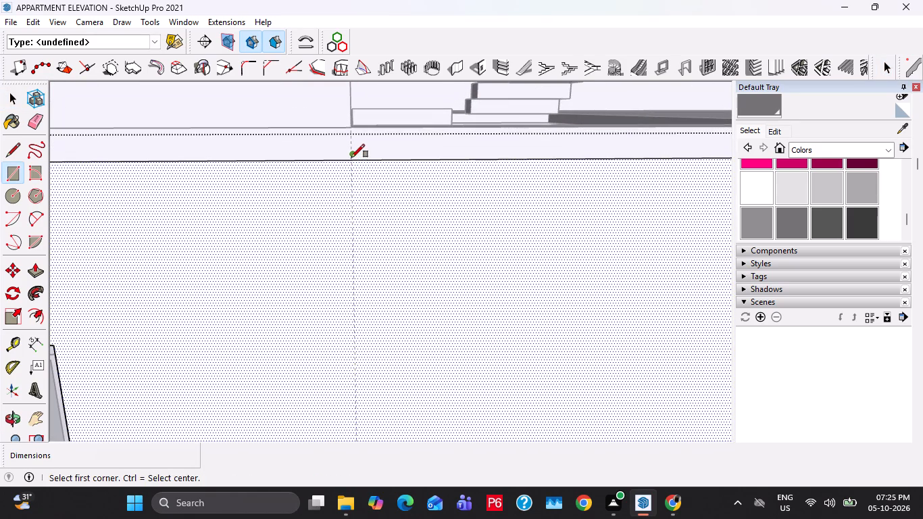
pyautogui.click(350, 164)
pyautogui.scroll(-11, 465, 244)
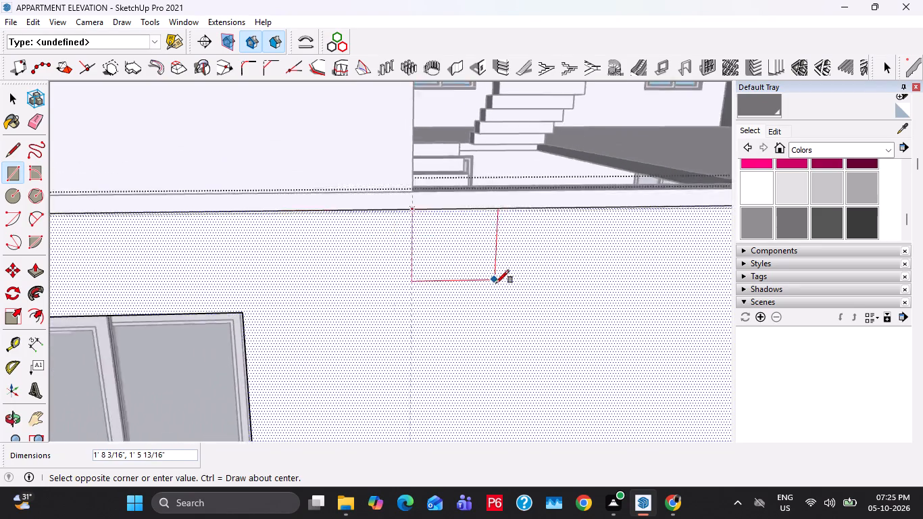
pyautogui.scroll(-14, 496, 283)
pyautogui.keyDown('shift'); pyautogui.moveTo(546, 343); pyautogui.dragTo(482, 204, button='middle'); pyautogui.keyUp('shift')
pyautogui.keyDown('shift'); pyautogui.scroll(-1, 534, 336); pyautogui.keyUp('shift')
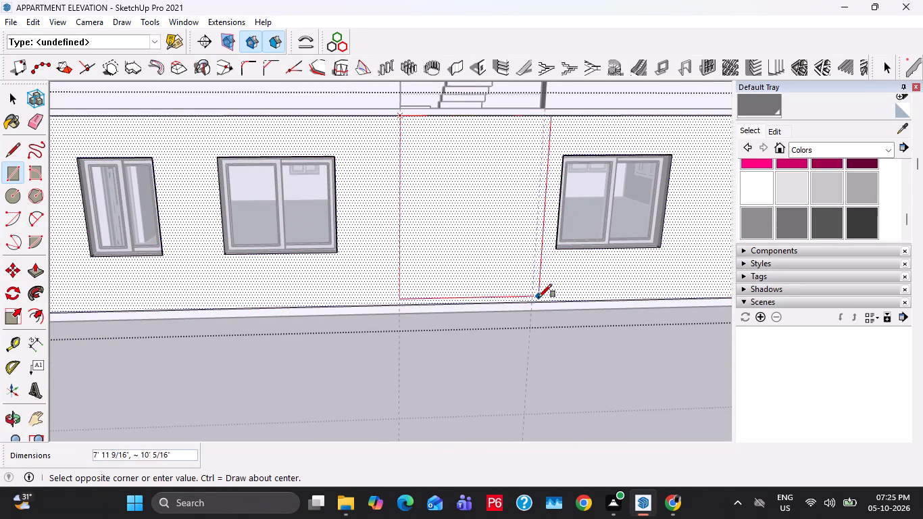
pyautogui.click(532, 298)
pyautogui.press('space')
# Push the ground-storey rectangle inward through the wall thickness, then delete the remaining face and undo that deletion.
pyautogui.click(499, 272)
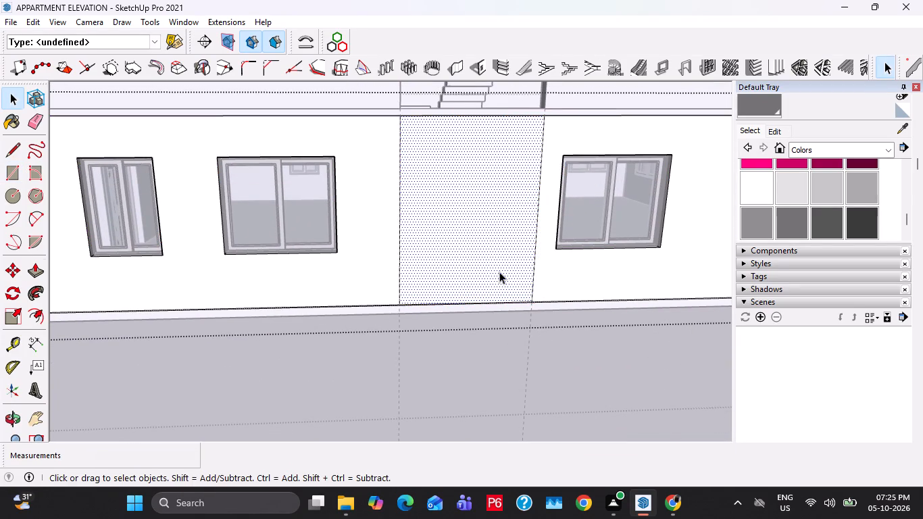
pyautogui.press('p')
pyautogui.click(499, 272)
pyautogui.click(461, 255)
pyautogui.press('space')
pyautogui.click(461, 255)
pyautogui.press('Delete')
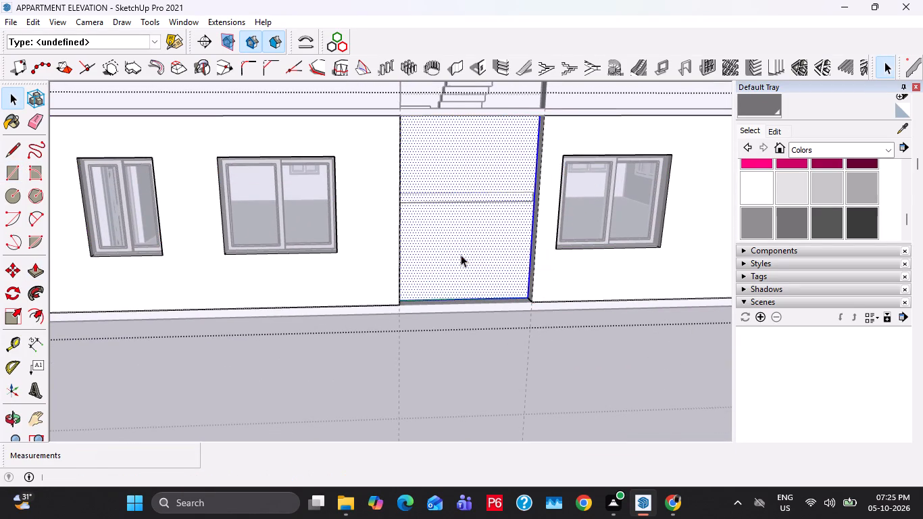
pyautogui.hotkey('ctrl', 'z')
# Erase the remaining face's bottom edge to open the ground-storey wall at the staircase, and close the wall groups.
pyautogui.press('e')
pyautogui.moveTo(455, 273); pyautogui.dragTo(461, 297)
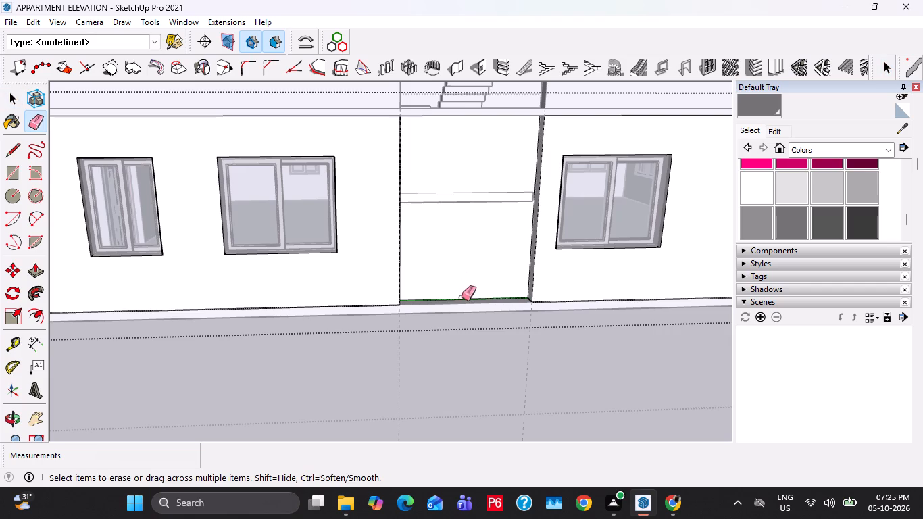
pyautogui.moveTo(461, 297); pyautogui.dragTo(461, 298)
pyautogui.moveTo(469, 298); pyautogui.dragTo(576, 342, button='middle')
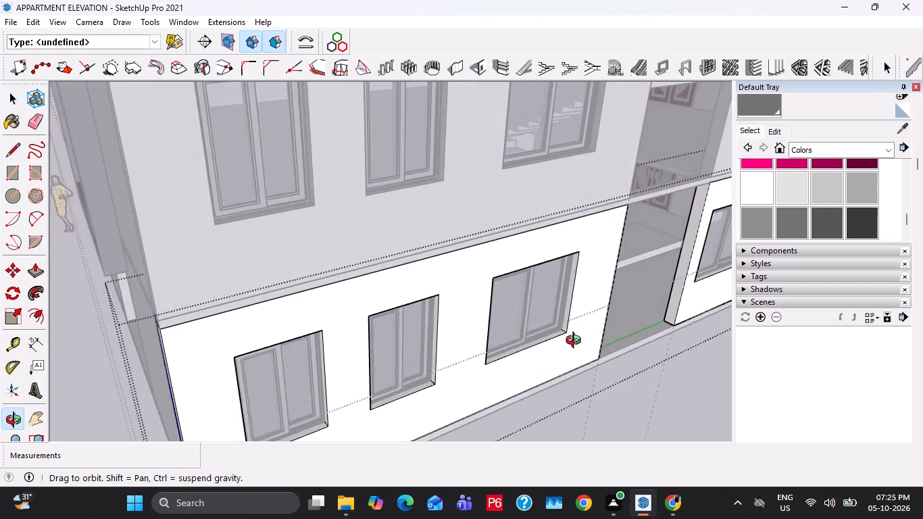
pyautogui.moveTo(576, 342); pyautogui.dragTo(473, 341, button='middle')
pyautogui.press('space')
pyautogui.scroll(-11, 449, 342)
pyautogui.press('Escape')
pyautogui.press('Escape')
pyautogui.press('Escape')
pyautogui.scroll(-9, 497, 335)
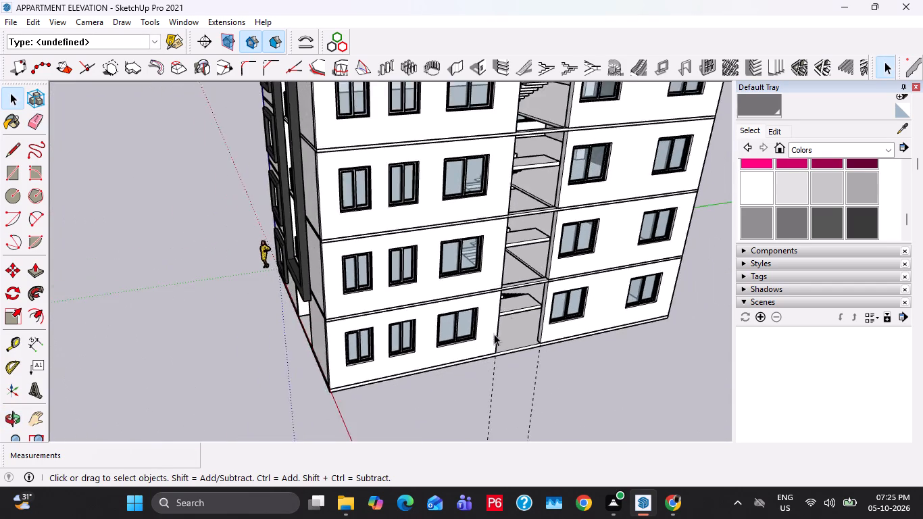
# Draw a 41' by 7' 4 1/8" rectangle across the staircase openings, from the ground-storey wall's base to the top-storey wall's upper edge.
pyautogui.keyDown('shift'); pyautogui.moveTo(510, 317); pyautogui.dragTo(432, 341, button='middle'); pyautogui.keyUp('shift')
pyautogui.press('r')
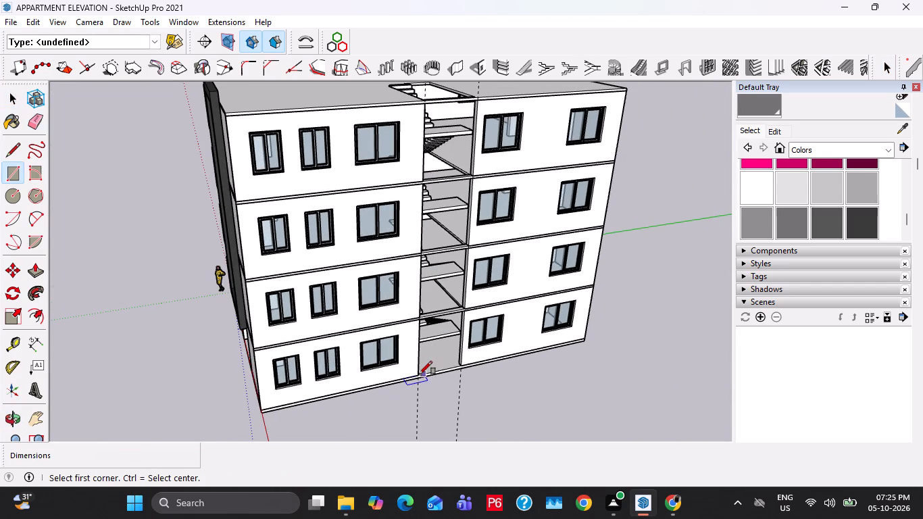
pyautogui.click(419, 374)
pyautogui.scroll(6, 482, 115)
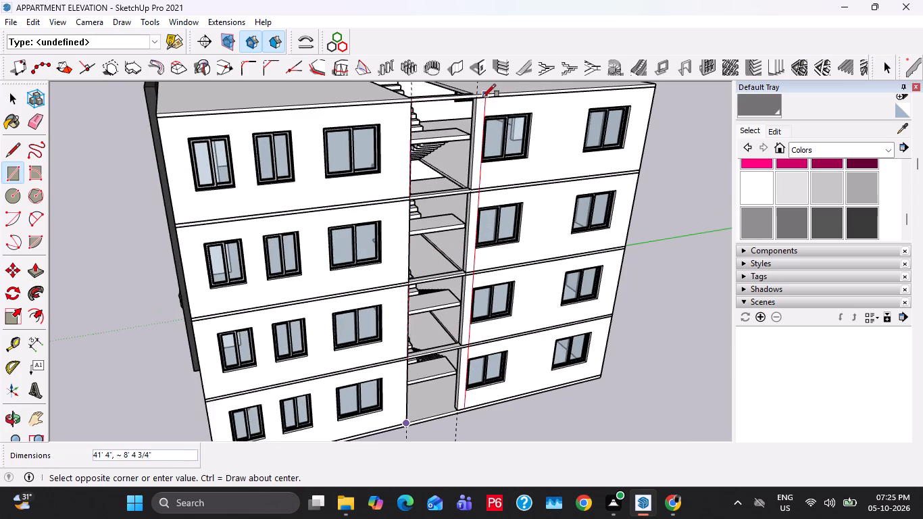
pyautogui.keyDown('shift'); pyautogui.moveTo(476, 106); pyautogui.dragTo(495, 198, button='middle'); pyautogui.keyUp('shift')
pyautogui.scroll(5, 493, 197)
pyautogui.click(495, 191)
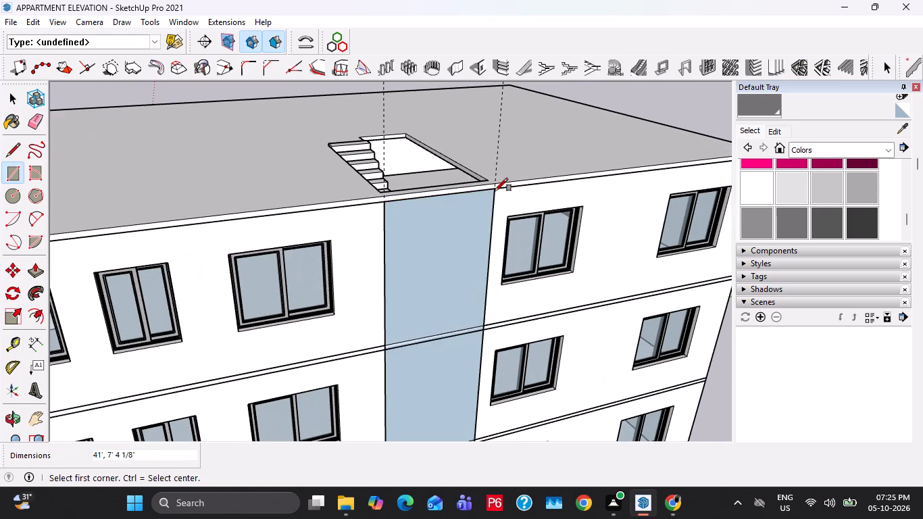
# Offset the outline of the tall staircase rectangle outward by 1'.
pyautogui.press('space')
pyautogui.press('space')
pyautogui.click(446, 245)
pyautogui.press('f')
pyautogui.click(386, 253)
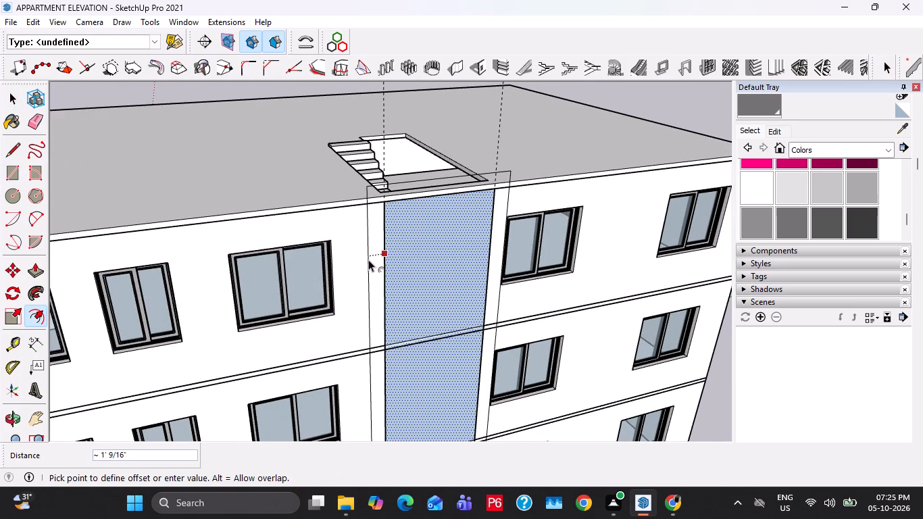
pyautogui.write("1'")
pyautogui.press('Return')
pyautogui.press('space')
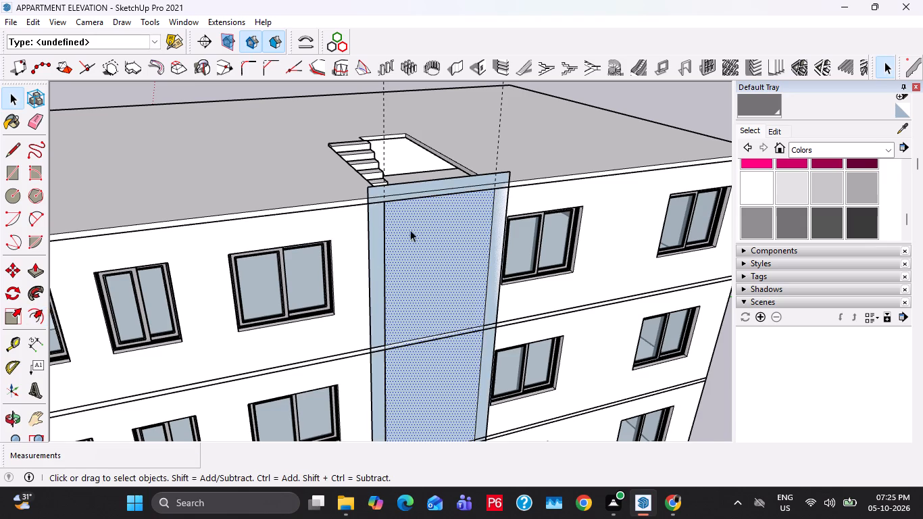
# Move the inner rectangle's top edge down by 1'.
pyautogui.scroll(10, 414, 226)
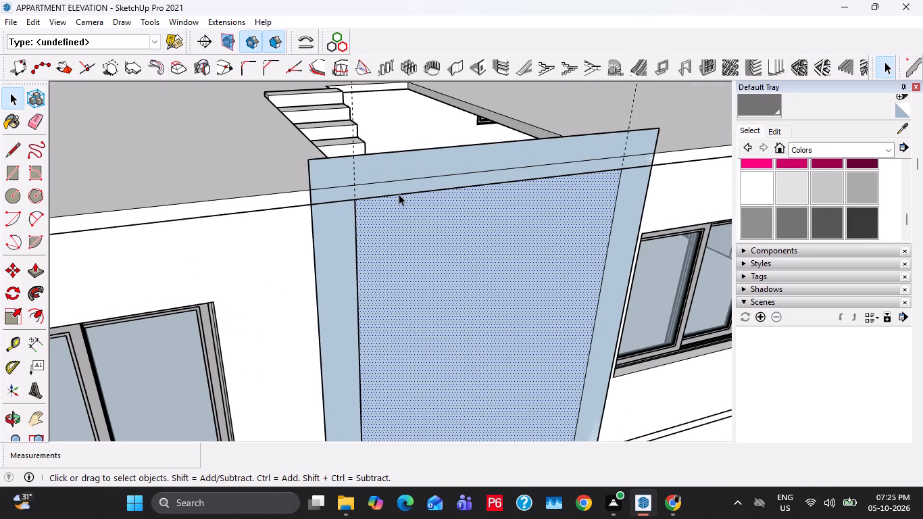
pyautogui.click(399, 194)
pyautogui.press('m')
pyautogui.click(357, 204)
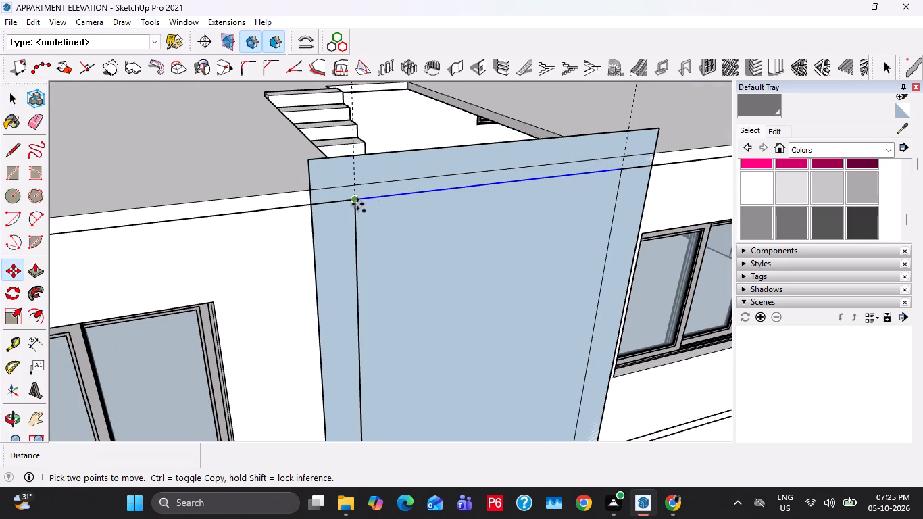
pyautogui.write("1'")
pyautogui.press('Return')
pyautogui.press('space')
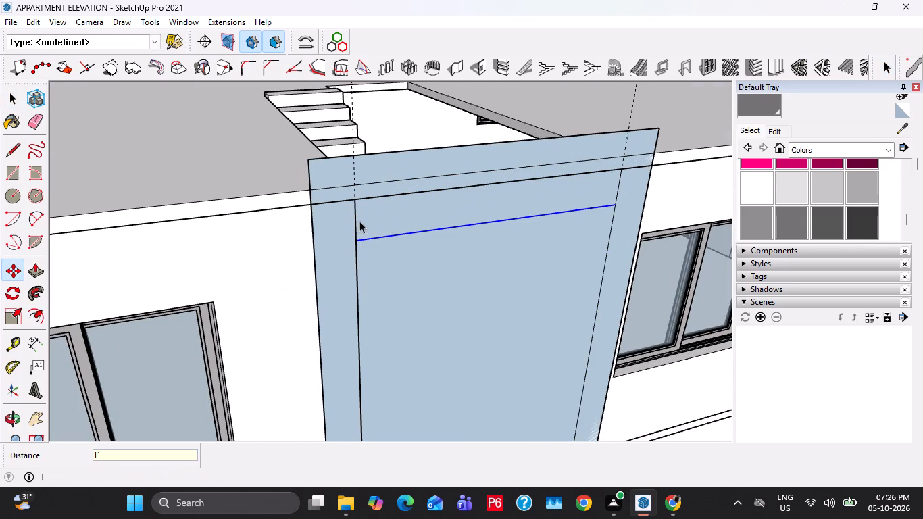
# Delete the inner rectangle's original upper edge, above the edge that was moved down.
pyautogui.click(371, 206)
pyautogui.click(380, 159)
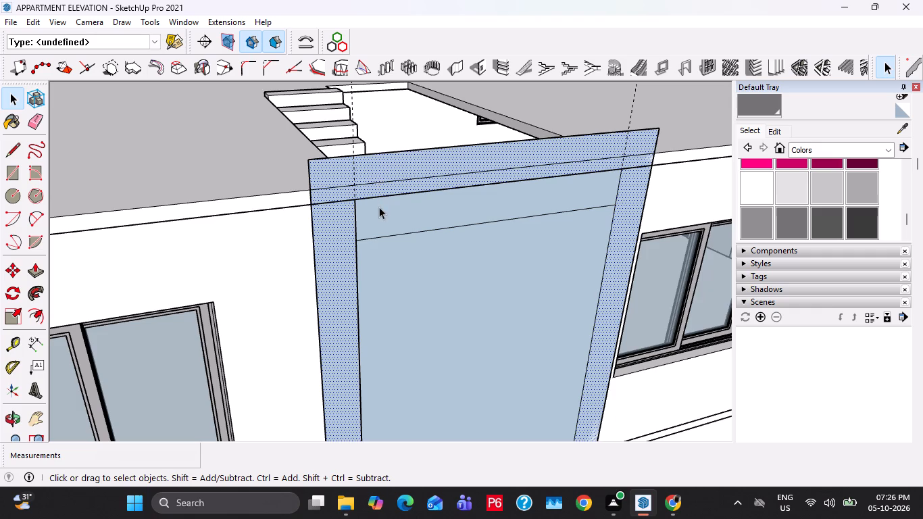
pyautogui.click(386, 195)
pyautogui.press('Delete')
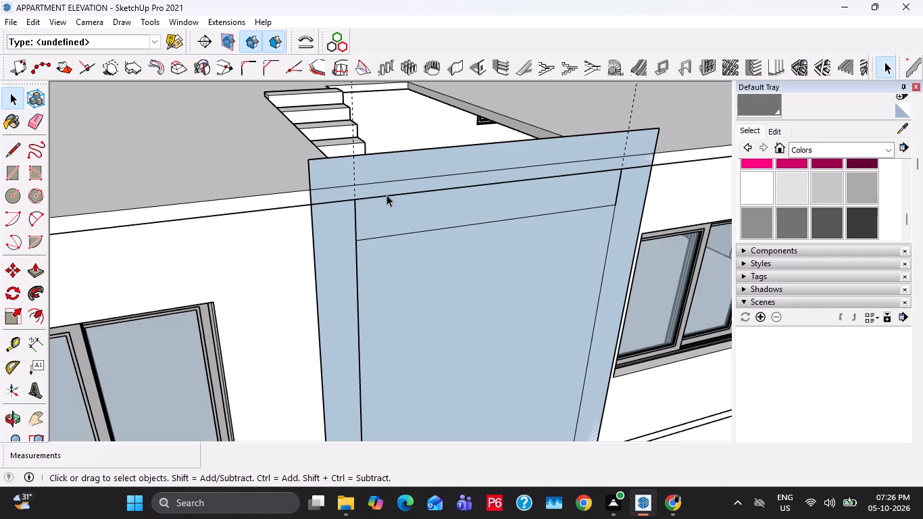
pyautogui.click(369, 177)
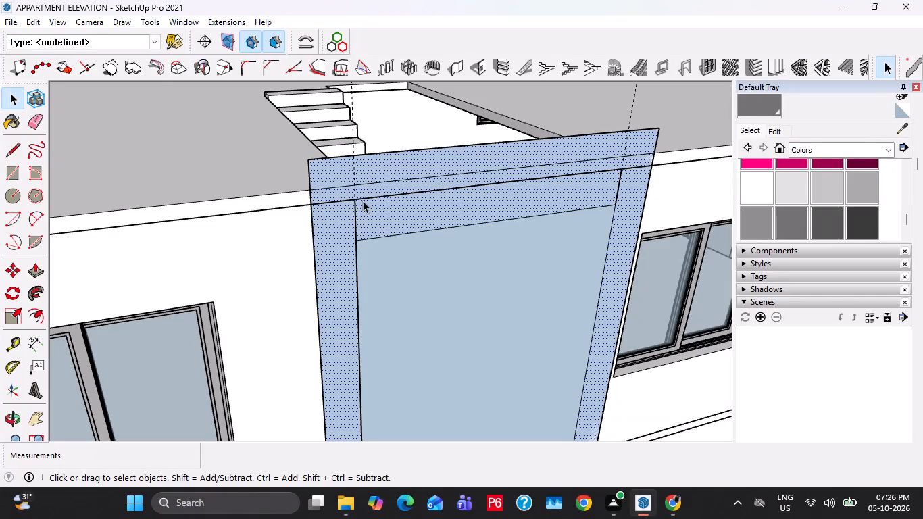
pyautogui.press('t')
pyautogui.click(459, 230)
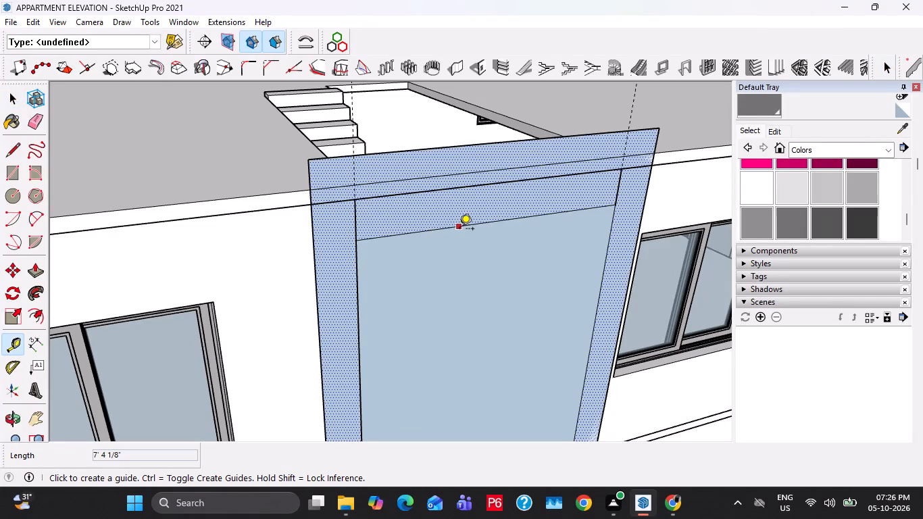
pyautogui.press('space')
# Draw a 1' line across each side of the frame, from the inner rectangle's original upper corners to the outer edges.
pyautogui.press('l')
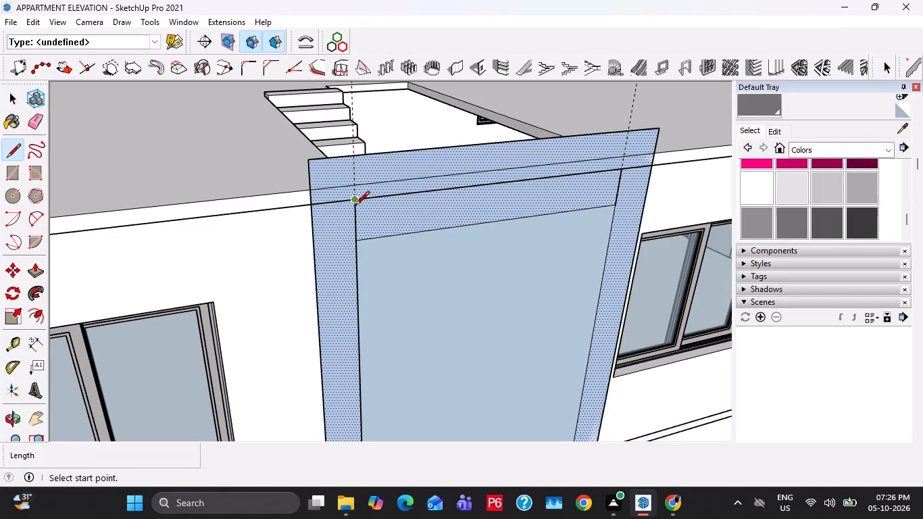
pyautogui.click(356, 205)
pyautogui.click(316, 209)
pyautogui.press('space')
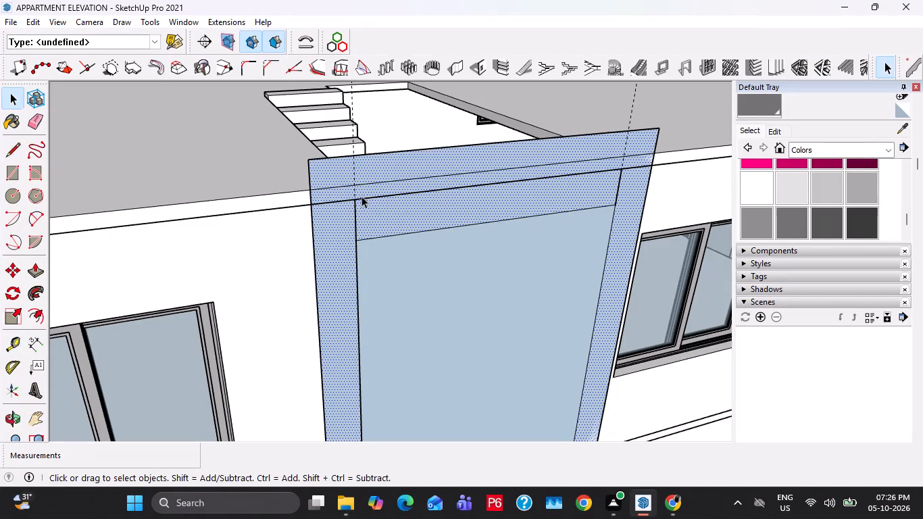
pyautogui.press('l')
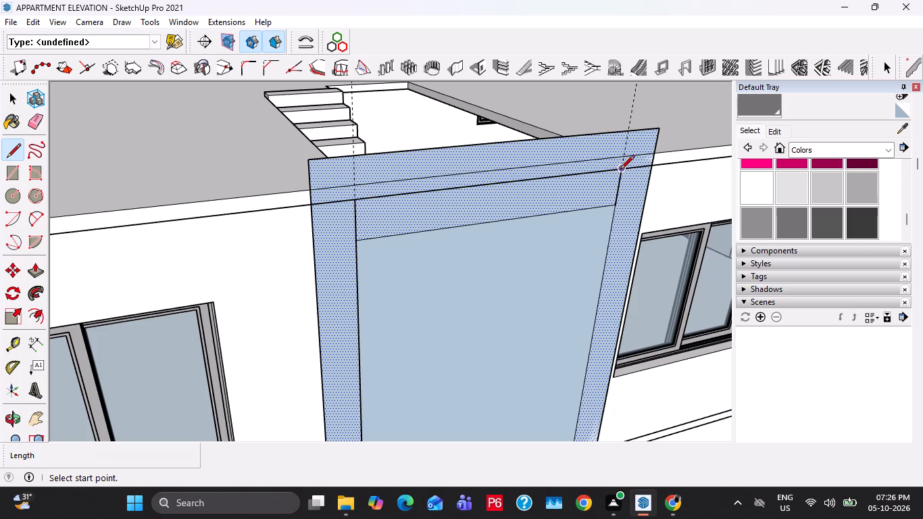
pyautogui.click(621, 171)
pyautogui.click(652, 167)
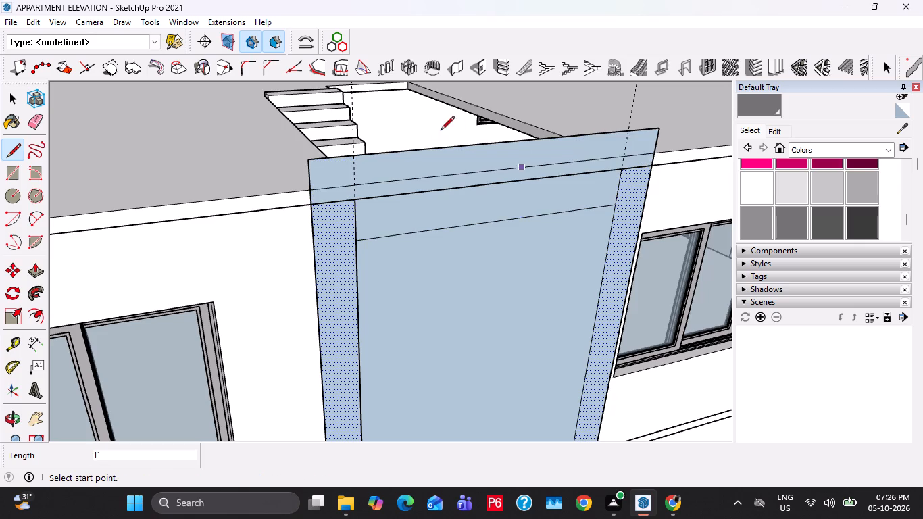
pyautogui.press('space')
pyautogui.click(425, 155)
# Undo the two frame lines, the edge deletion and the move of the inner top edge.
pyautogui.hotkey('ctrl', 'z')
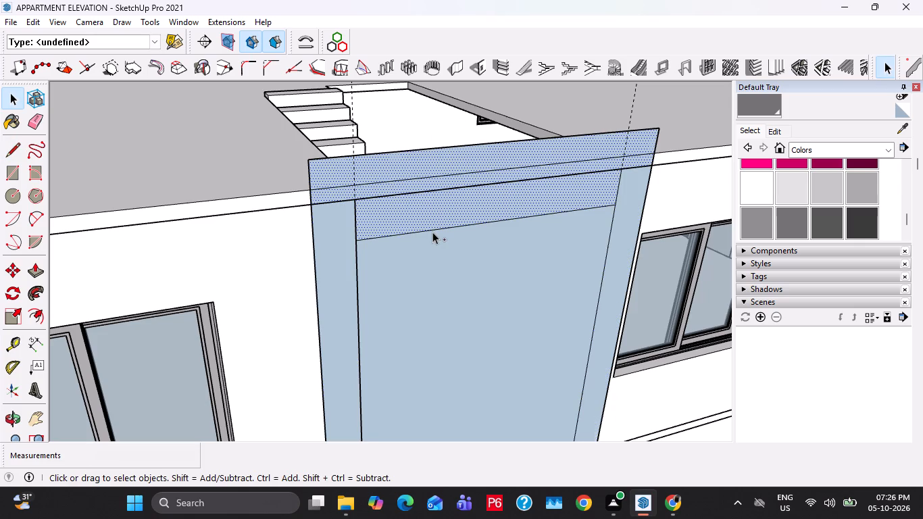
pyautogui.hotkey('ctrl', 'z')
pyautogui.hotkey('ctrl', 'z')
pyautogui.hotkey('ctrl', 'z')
# Place a guide line 1' below the roof slab's top edge, across the tall staircase frame.
pyautogui.click(345, 169)
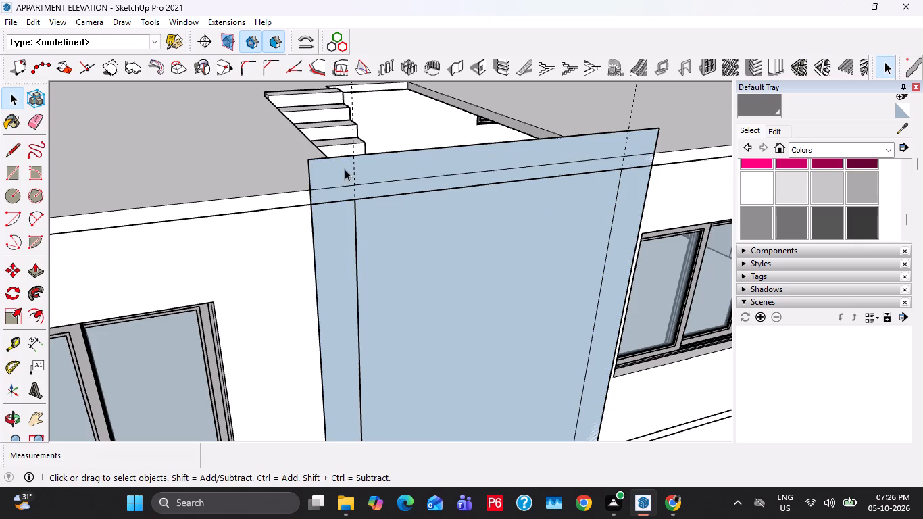
pyautogui.scroll(5, 331, 170)
pyautogui.press('t')
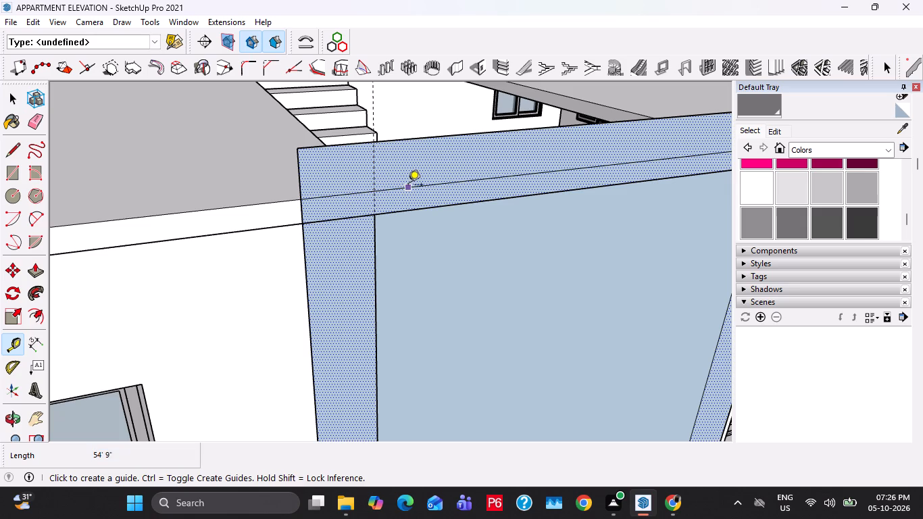
pyautogui.click(408, 186)
pyautogui.press('1')
pyautogui.press("'")
pyautogui.press('Return')
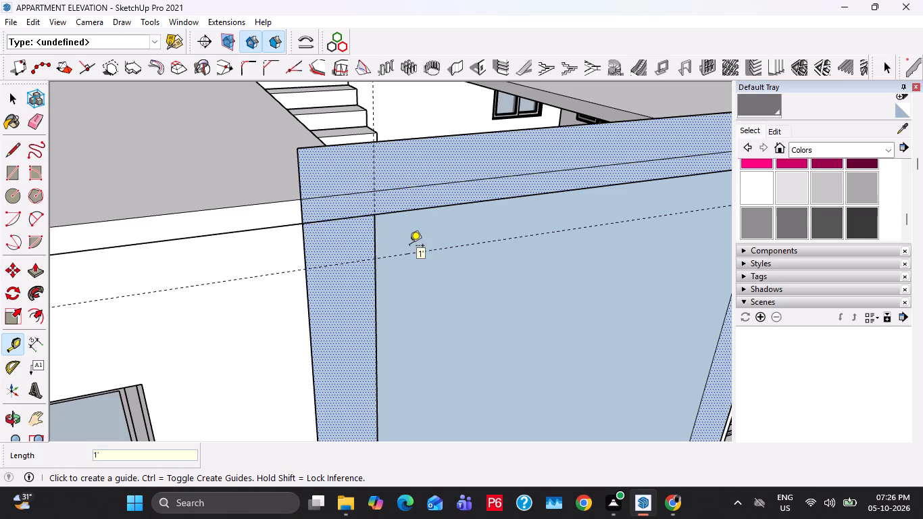
# Draw a line along the new guide across the tall rectangle, between the frame's two outer side edges.
pyautogui.scroll(-4, 362, 275)
pyautogui.press('space')
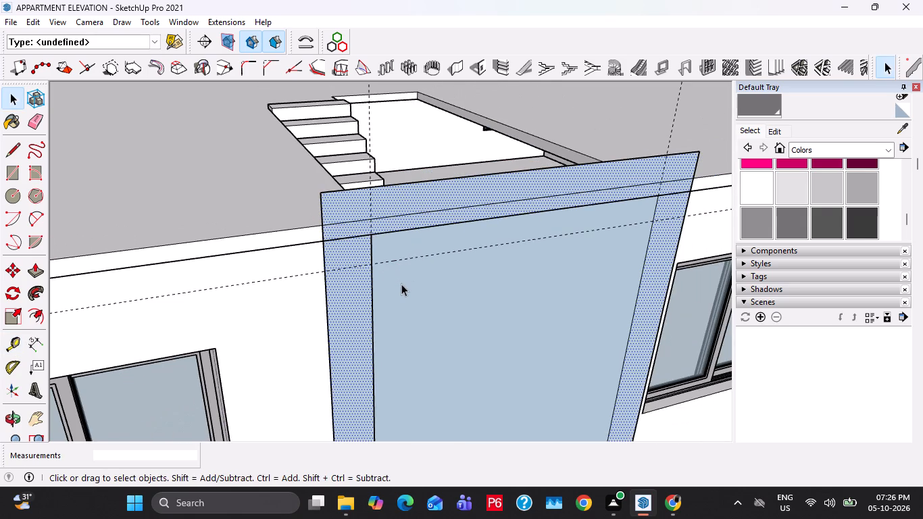
pyautogui.press('l')
pyautogui.click(327, 268)
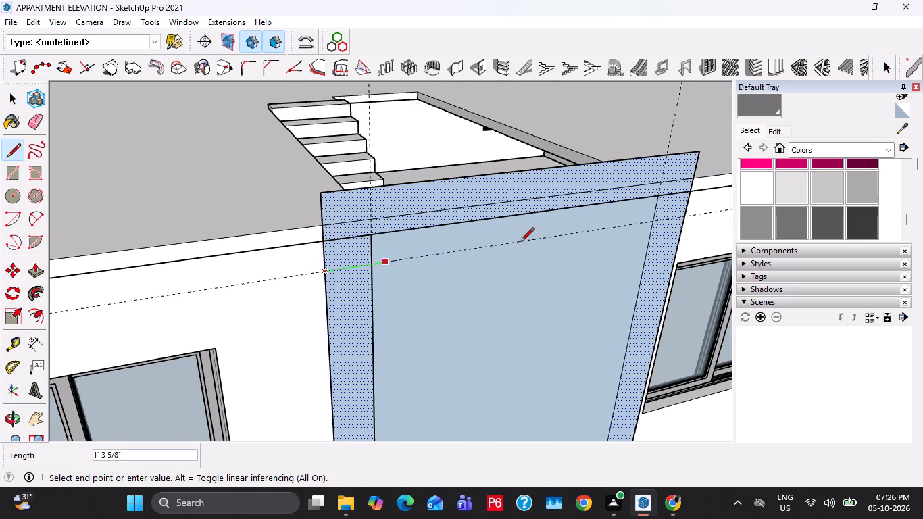
pyautogui.click(682, 218)
pyautogui.press('space')
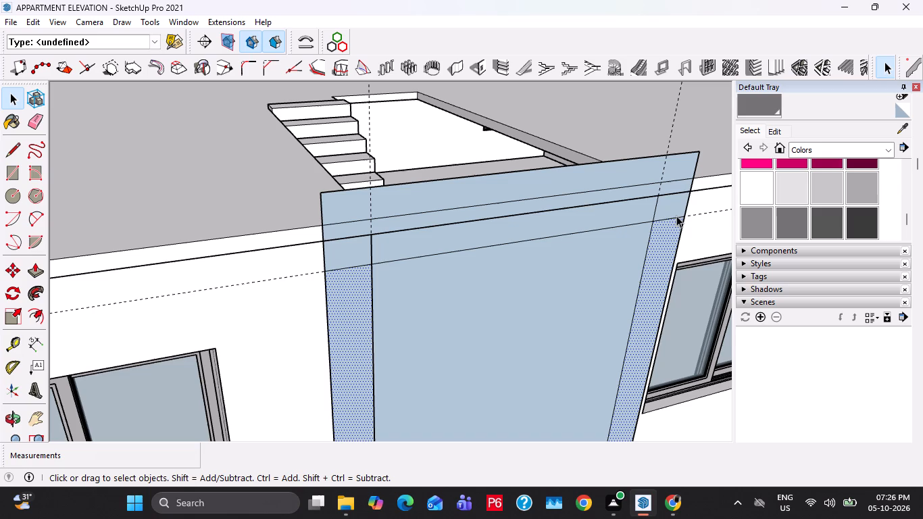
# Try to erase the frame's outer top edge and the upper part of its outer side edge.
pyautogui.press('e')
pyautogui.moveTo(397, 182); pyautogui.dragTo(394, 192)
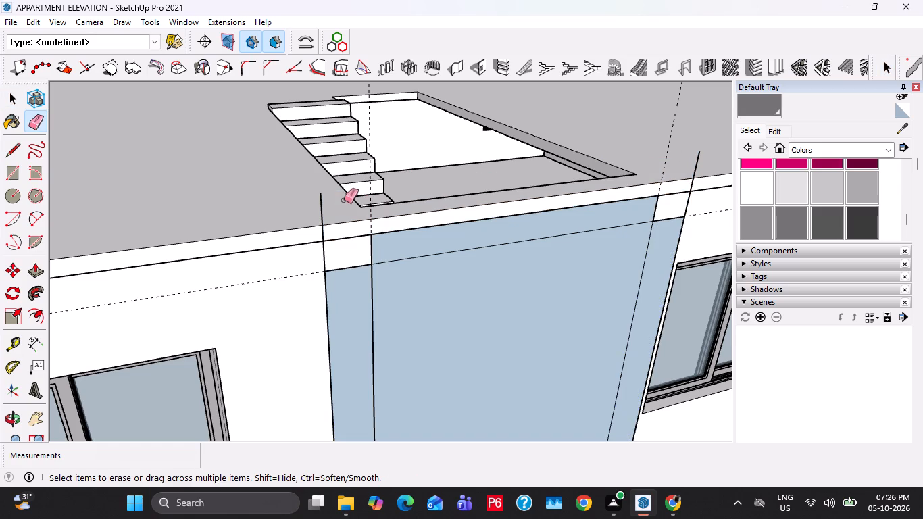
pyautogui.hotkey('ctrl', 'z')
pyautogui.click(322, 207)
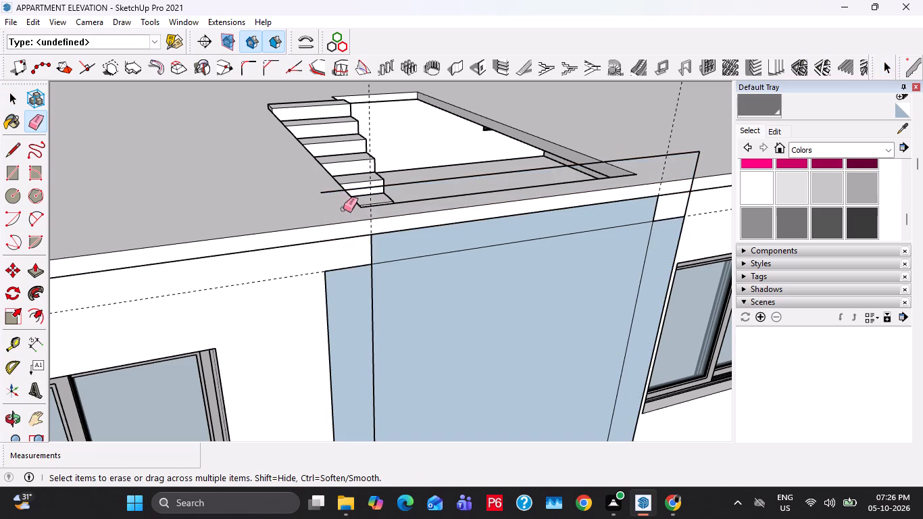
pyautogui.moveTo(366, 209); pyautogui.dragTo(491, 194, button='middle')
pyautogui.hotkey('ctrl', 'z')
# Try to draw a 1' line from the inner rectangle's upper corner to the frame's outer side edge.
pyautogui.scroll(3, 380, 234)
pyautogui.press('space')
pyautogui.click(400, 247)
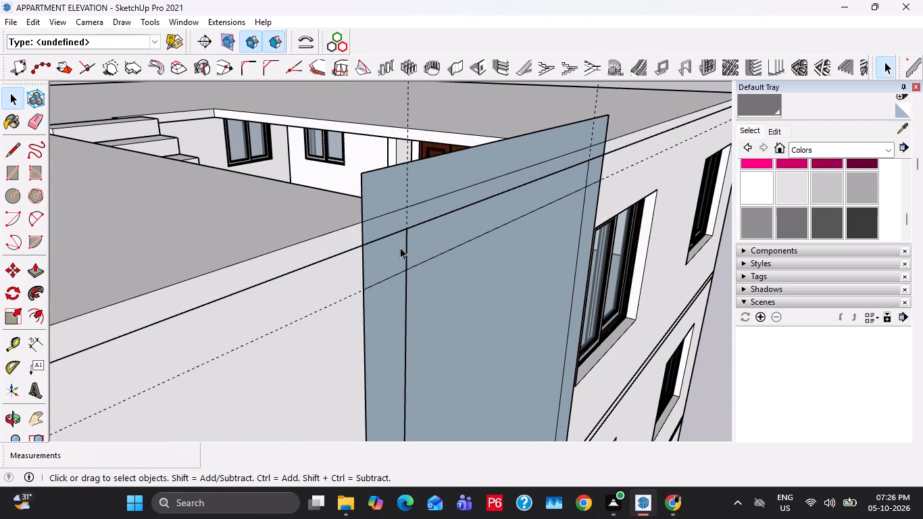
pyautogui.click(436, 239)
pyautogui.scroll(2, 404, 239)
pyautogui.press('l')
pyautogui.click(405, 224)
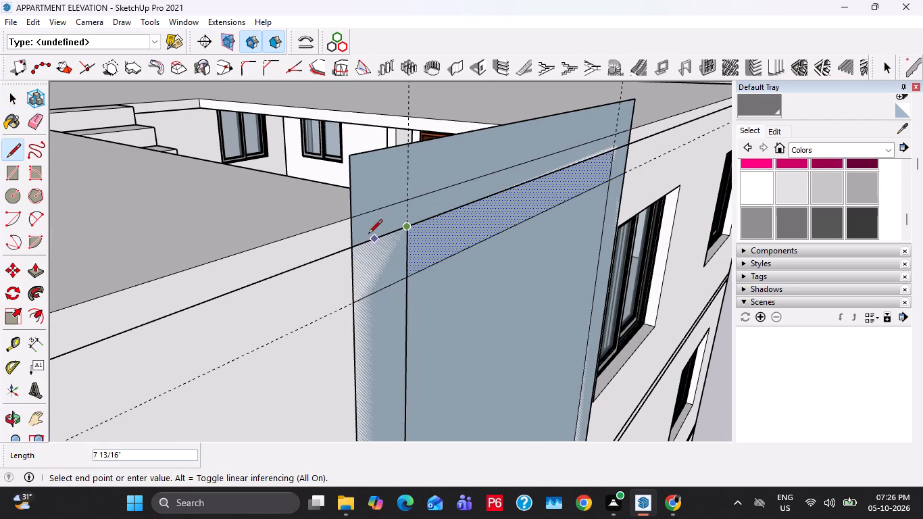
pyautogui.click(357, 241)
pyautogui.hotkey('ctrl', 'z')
# Draw a 1' line along the roof slab's top edge, from the vertical guide to the frame's nearer outer side edge.
pyautogui.click(404, 201)
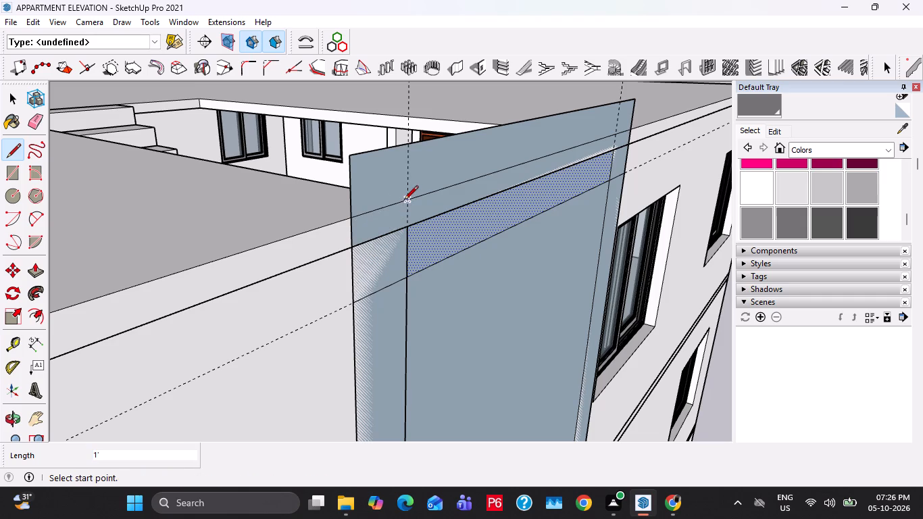
pyautogui.click(355, 217)
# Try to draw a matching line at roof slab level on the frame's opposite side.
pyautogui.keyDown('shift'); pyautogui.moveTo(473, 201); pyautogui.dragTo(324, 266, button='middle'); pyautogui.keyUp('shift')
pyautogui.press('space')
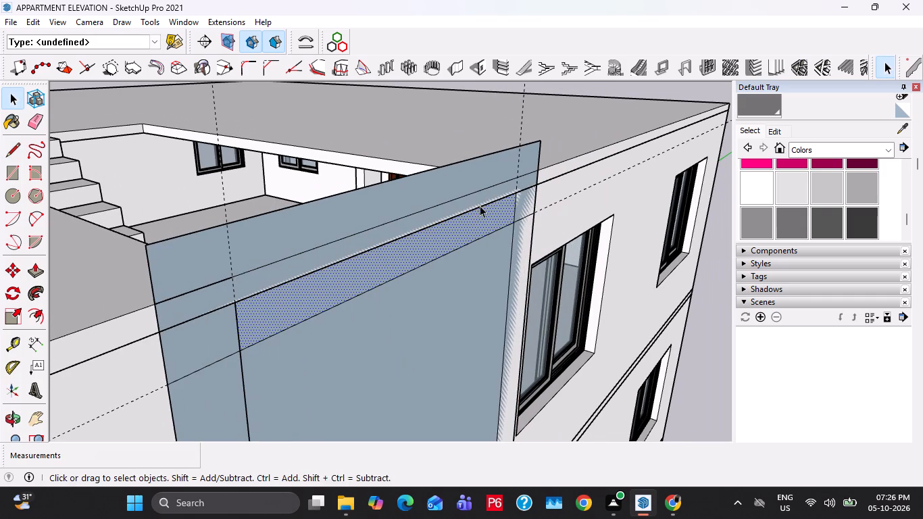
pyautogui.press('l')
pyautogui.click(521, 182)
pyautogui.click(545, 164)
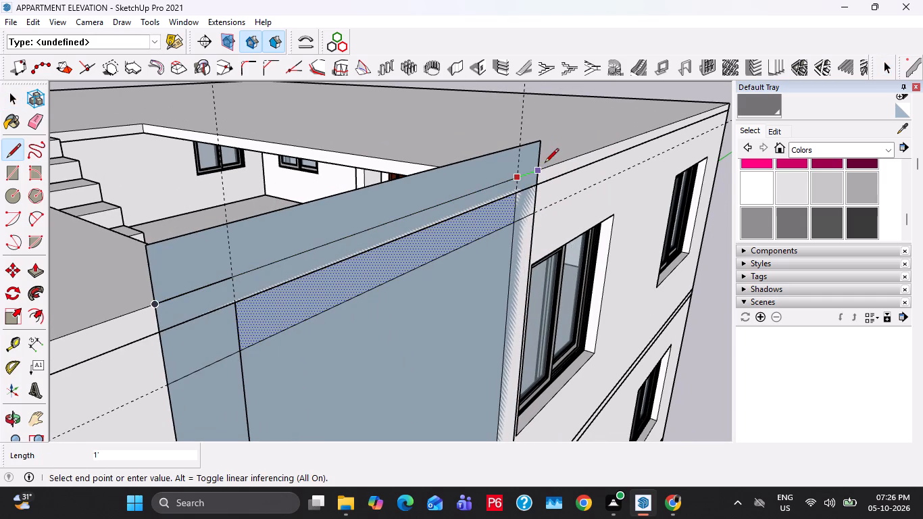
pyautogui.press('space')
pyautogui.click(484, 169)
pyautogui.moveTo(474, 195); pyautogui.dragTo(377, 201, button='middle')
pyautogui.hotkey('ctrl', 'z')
# Hide the building group behind the tall staircase rectangle.
pyautogui.keyDown('ctrl'); pyautogui.scroll(3, 658, 194); pyautogui.keyUp('ctrl')
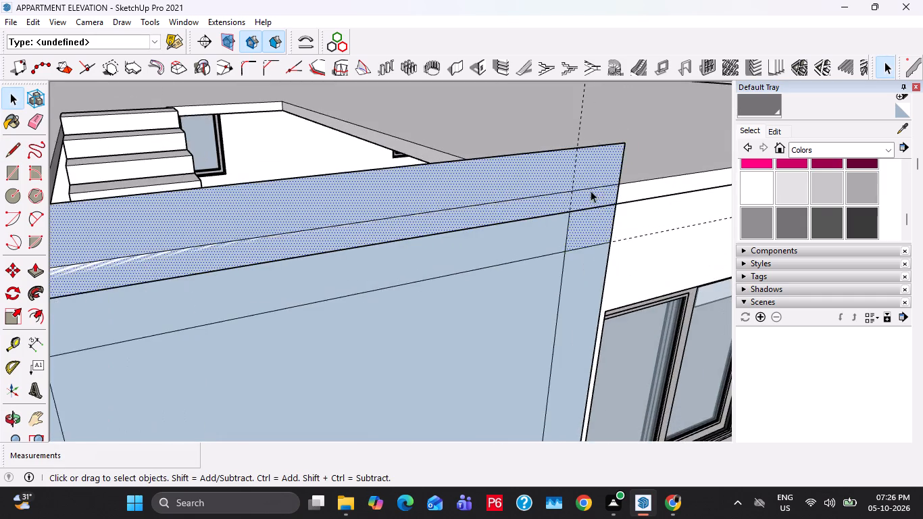
pyautogui.keyDown('ctrl'); pyautogui.scroll(1, 591, 191); pyautogui.keyUp('ctrl')
pyautogui.moveTo(596, 198); pyautogui.dragTo(422, 192, button='middle')
pyautogui.scroll(1, 422, 192)
pyautogui.rightClick(692, 249)
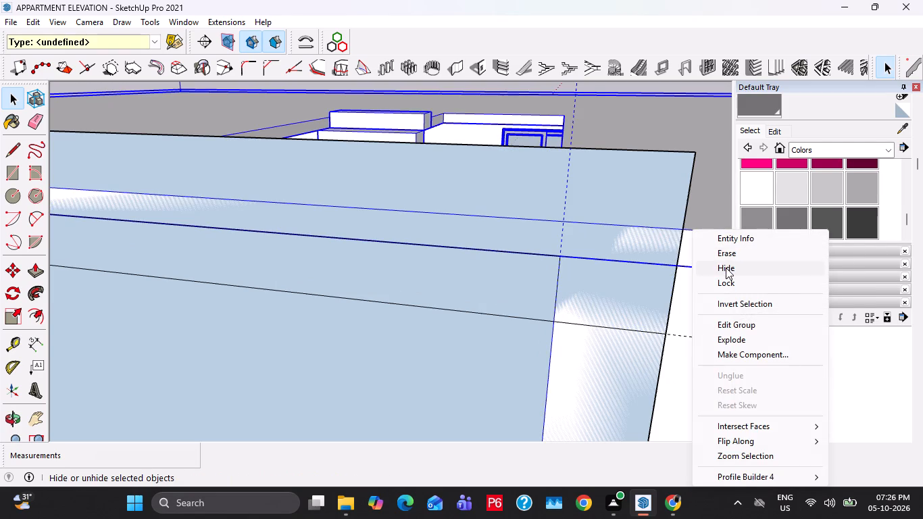
pyautogui.click(726, 268)
# Extend the short roof-level line with an 8' 4 1/8" line to the frame's opposite outer side edge.
pyautogui.scroll(-13, 573, 260)
pyautogui.moveTo(469, 264); pyautogui.dragTo(540, 259, button='middle')
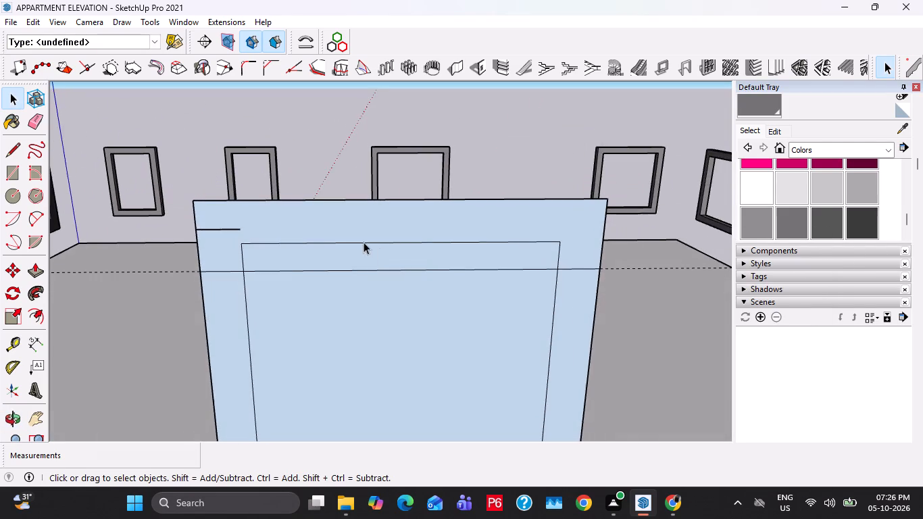
pyautogui.scroll(2, 364, 242)
pyautogui.doubleClick(356, 228)
pyautogui.click(278, 214)
pyautogui.press('l')
pyautogui.click(209, 232)
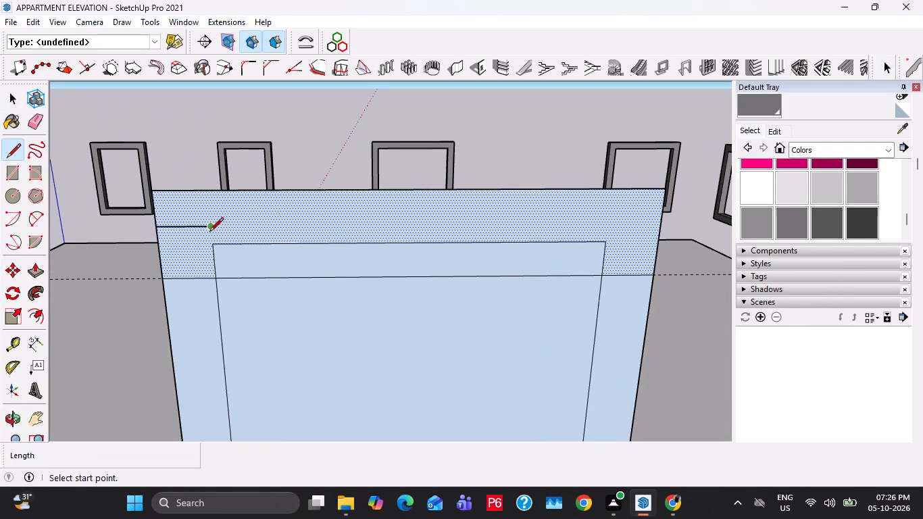
pyautogui.click(659, 226)
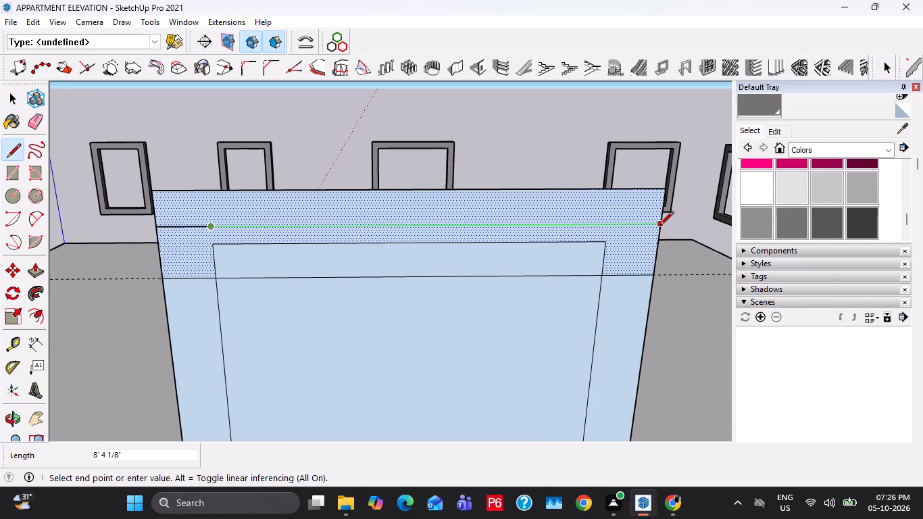
# Erase the frame's top edge and side stubs above the roof-level line, keeping the window frames behind.
pyautogui.press('space')
pyautogui.press('e')
pyautogui.moveTo(618, 194); pyautogui.dragTo(626, 185)
pyautogui.click(662, 206)
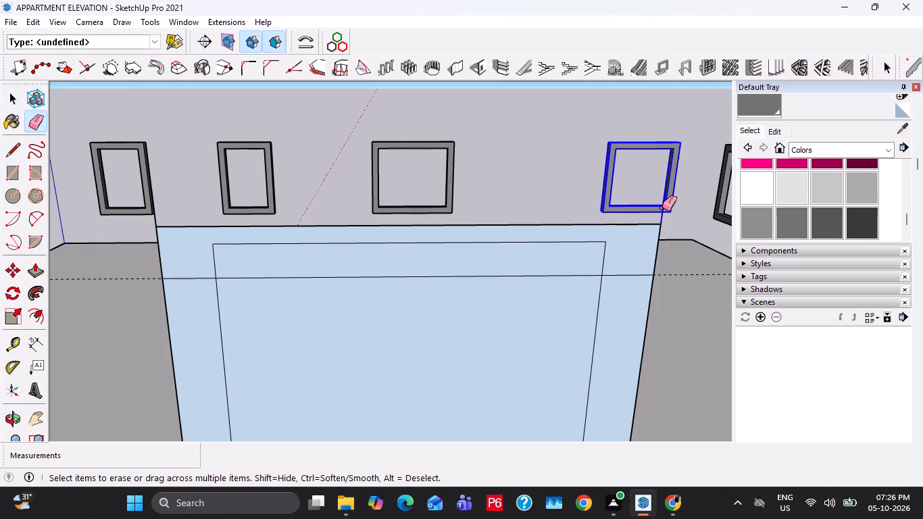
pyautogui.hotkey('ctrl', 'z')
pyautogui.click(662, 215)
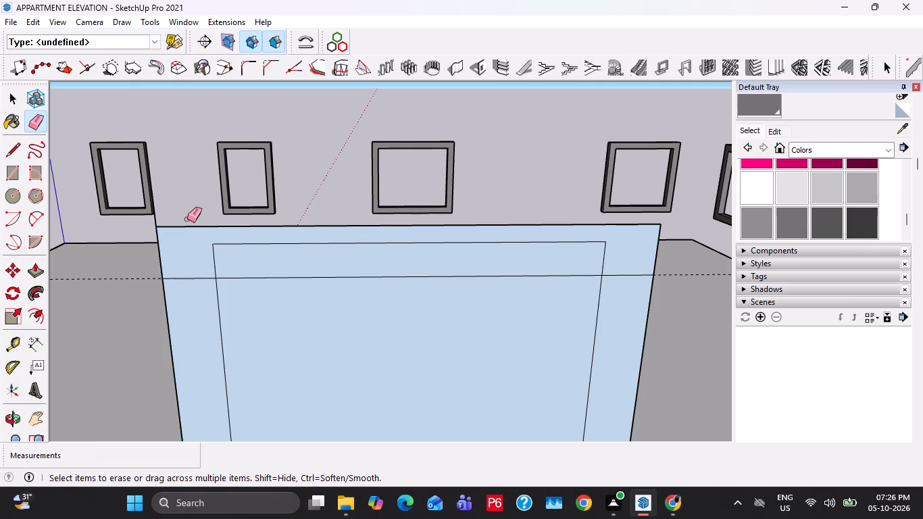
pyautogui.click(154, 216)
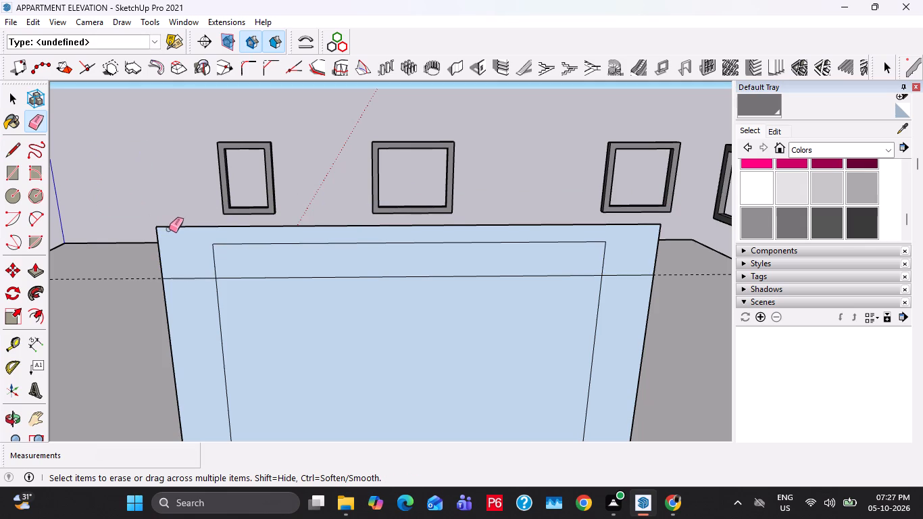
pyautogui.hotkey('ctrl', 'z')
pyautogui.scroll(3, 143, 218)
pyautogui.click(172, 219)
# Erase the inner rectangle's old top edge and corner stubs, plus the lower line's end segments crossing the frame.
pyautogui.scroll(-4, 245, 297)
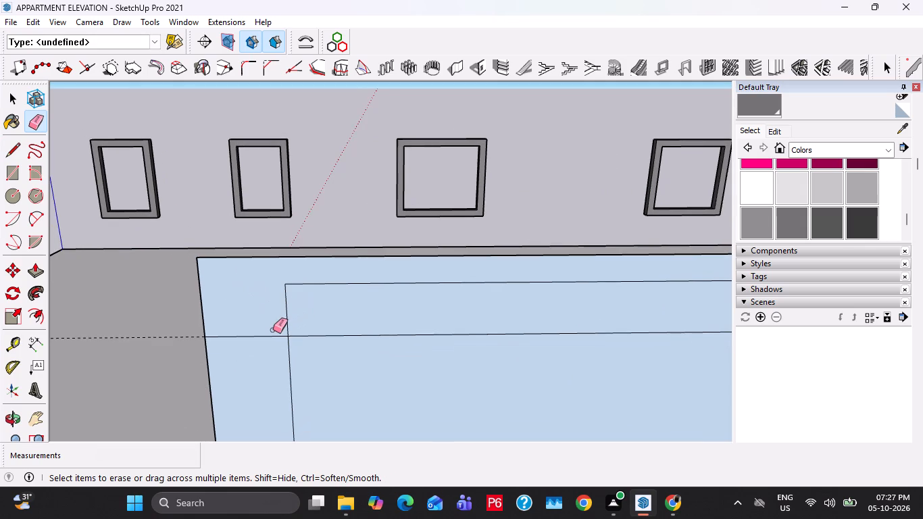
pyautogui.moveTo(272, 330); pyautogui.dragTo(269, 338)
pyautogui.moveTo(282, 310); pyautogui.dragTo(304, 283)
pyautogui.scroll(-10, 264, 295)
pyautogui.keyDown('shift'); pyautogui.moveTo(534, 317); pyautogui.dragTo(498, 313, button='middle'); pyautogui.keyUp('shift')
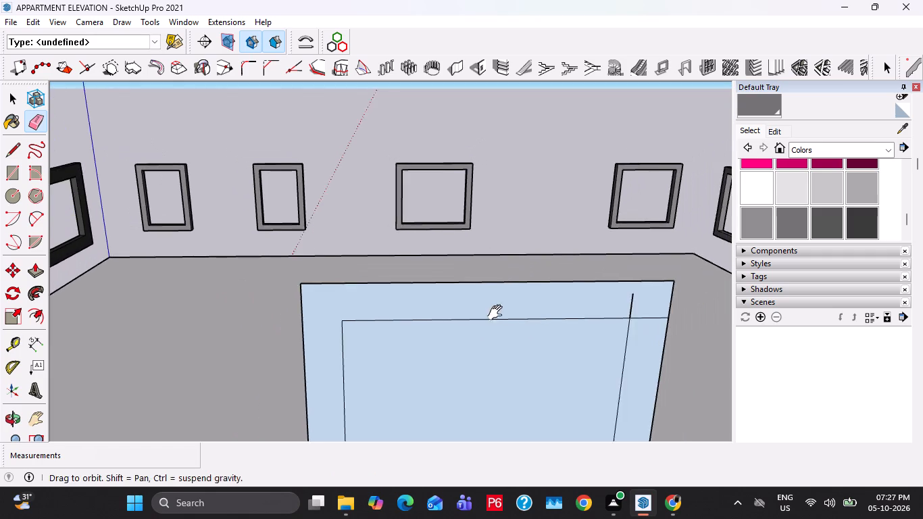
pyautogui.keyDown('shift'); pyautogui.moveTo(498, 313); pyautogui.dragTo(490, 304, button='middle'); pyautogui.keyUp('shift')
pyautogui.moveTo(583, 291); pyautogui.dragTo(607, 310)
pyautogui.press('space')
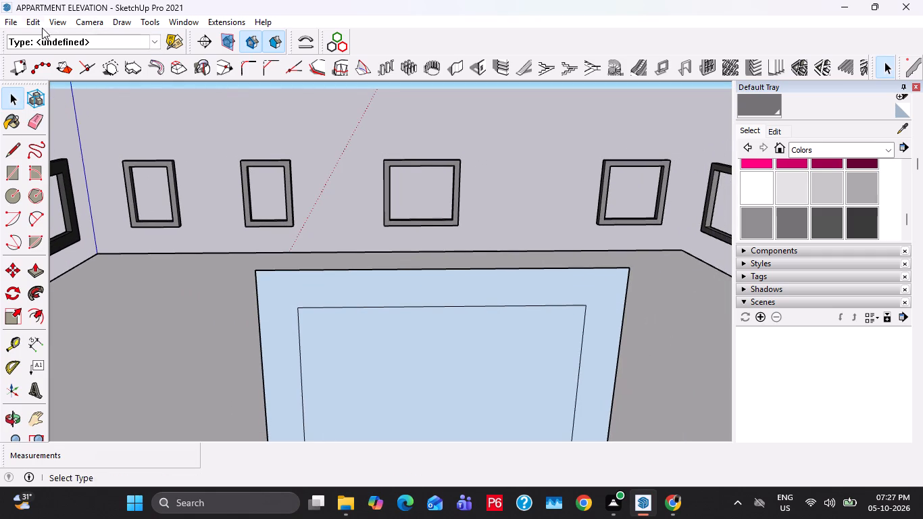
# Unhide the last hidden building group.
pyautogui.click(27, 23)
pyautogui.click(74, 230)
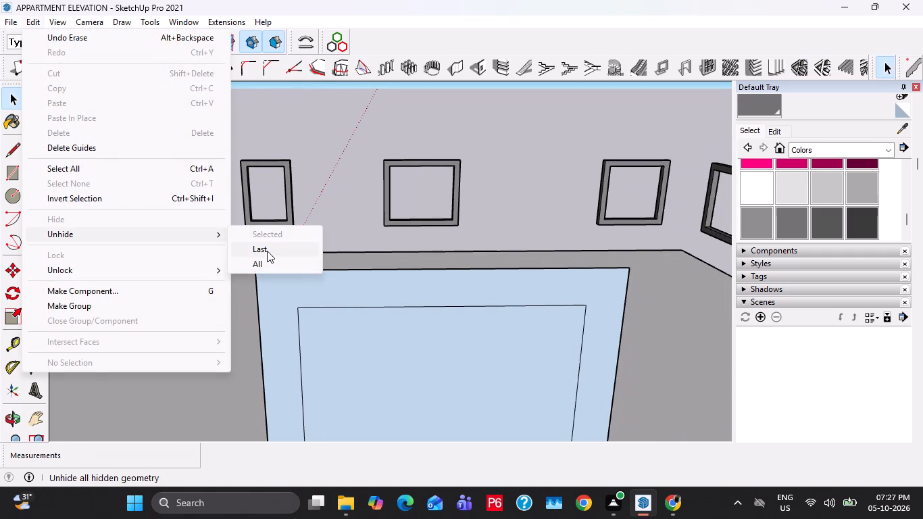
pyautogui.click(267, 251)
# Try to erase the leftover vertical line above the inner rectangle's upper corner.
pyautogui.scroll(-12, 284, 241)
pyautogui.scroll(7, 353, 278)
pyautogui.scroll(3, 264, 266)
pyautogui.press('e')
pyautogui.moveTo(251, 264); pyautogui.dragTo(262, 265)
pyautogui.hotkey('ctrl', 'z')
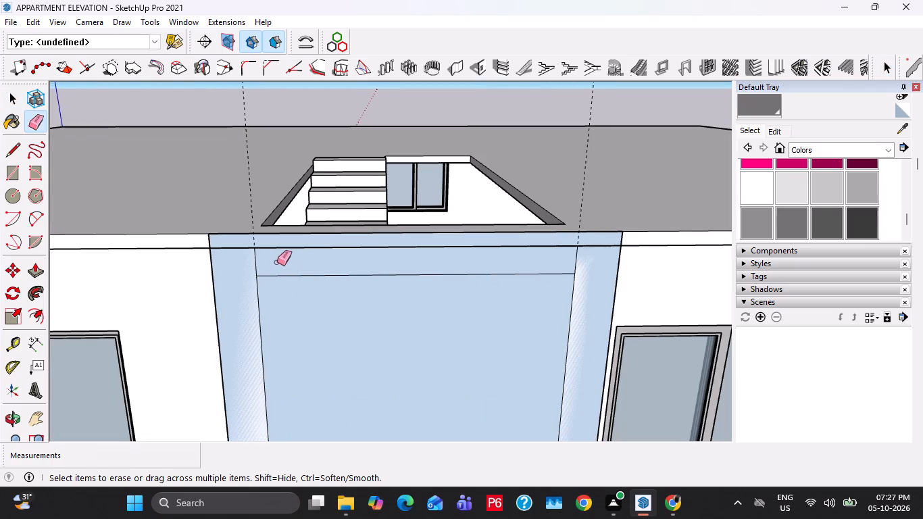
# Push/pull the frame face around the full-height staircase opening outward by 1'.
pyautogui.press('space')
pyautogui.click(278, 260)
pyautogui.press('p')
pyautogui.click(278, 260)
pyautogui.write("1'")
pyautogui.press('Return')
pyautogui.press('space')
# Erase the leftover short edge crossing the top surface of the extruded staircase frame.
pyautogui.moveTo(260, 264); pyautogui.dragTo(270, 343, button='middle')
pyautogui.press('e')
pyautogui.scroll(1, 248, 253)
pyautogui.click(246, 243)
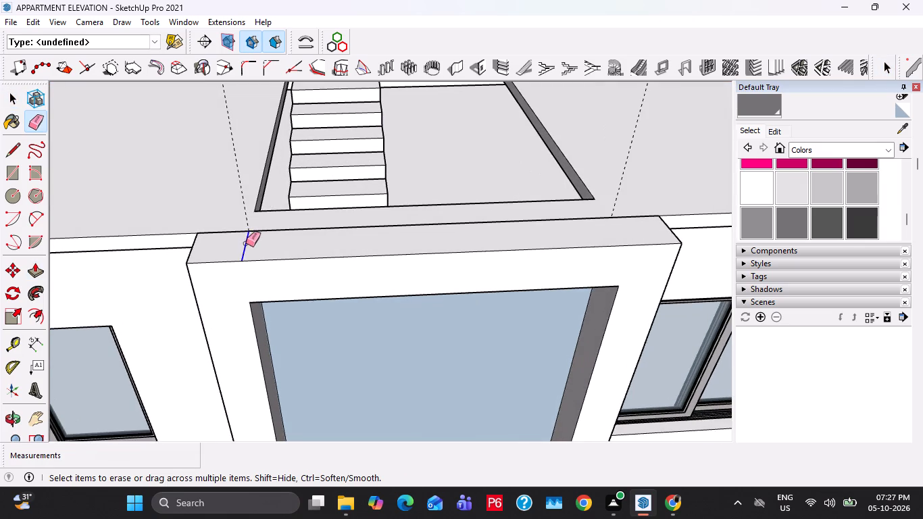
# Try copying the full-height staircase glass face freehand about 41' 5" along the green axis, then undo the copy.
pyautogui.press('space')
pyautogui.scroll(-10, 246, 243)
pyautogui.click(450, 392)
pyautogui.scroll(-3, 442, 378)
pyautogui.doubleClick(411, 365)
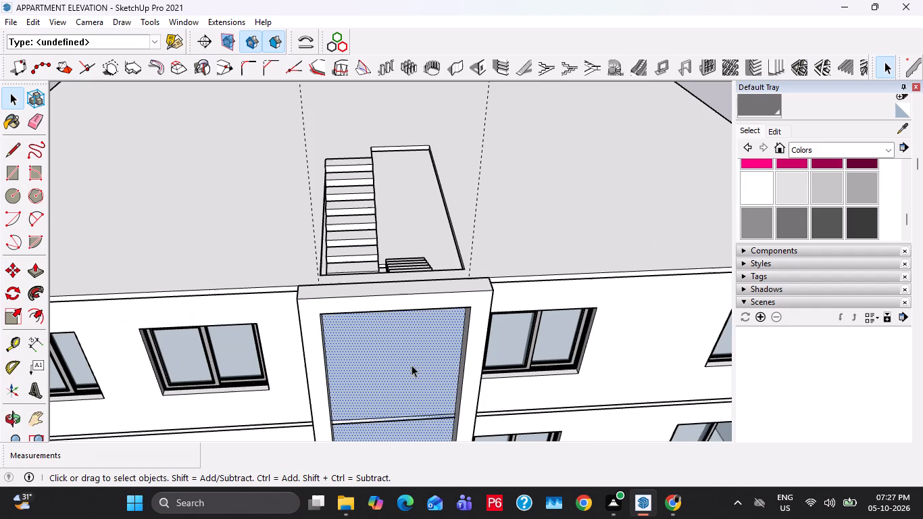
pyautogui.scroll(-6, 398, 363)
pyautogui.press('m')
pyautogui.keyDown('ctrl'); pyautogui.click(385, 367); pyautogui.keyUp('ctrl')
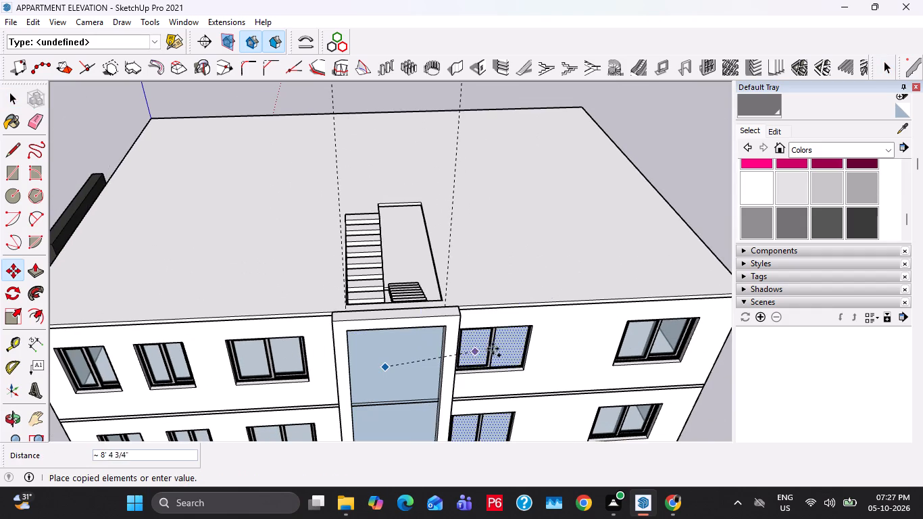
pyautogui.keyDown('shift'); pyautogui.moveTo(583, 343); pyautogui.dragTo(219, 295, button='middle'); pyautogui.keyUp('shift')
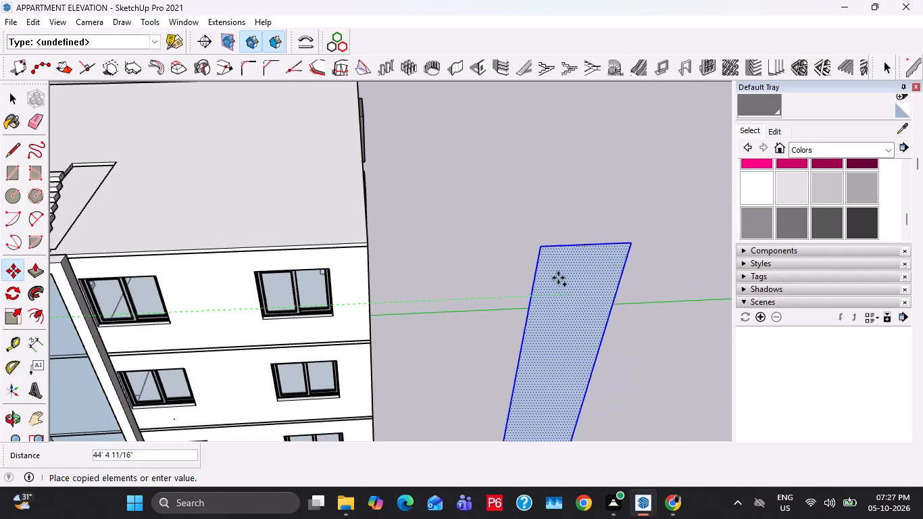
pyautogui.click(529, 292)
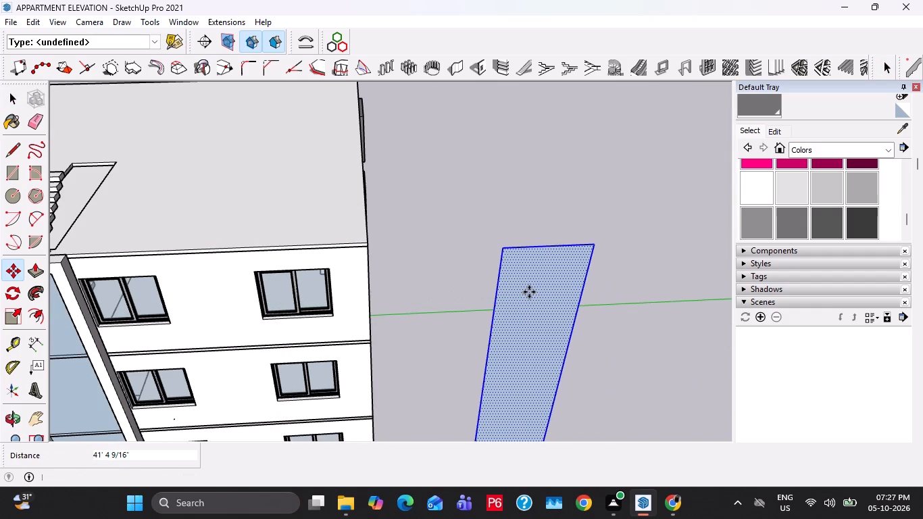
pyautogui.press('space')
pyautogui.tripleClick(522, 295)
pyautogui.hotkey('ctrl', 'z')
# Copy the full-height staircase glass face with its edges 30' along the green axis, towards the building's end.
pyautogui.scroll(-4, 308, 316)
pyautogui.keyDown('shift'); pyautogui.moveTo(97, 339); pyautogui.dragTo(176, 307, button='middle'); pyautogui.keyUp('shift')
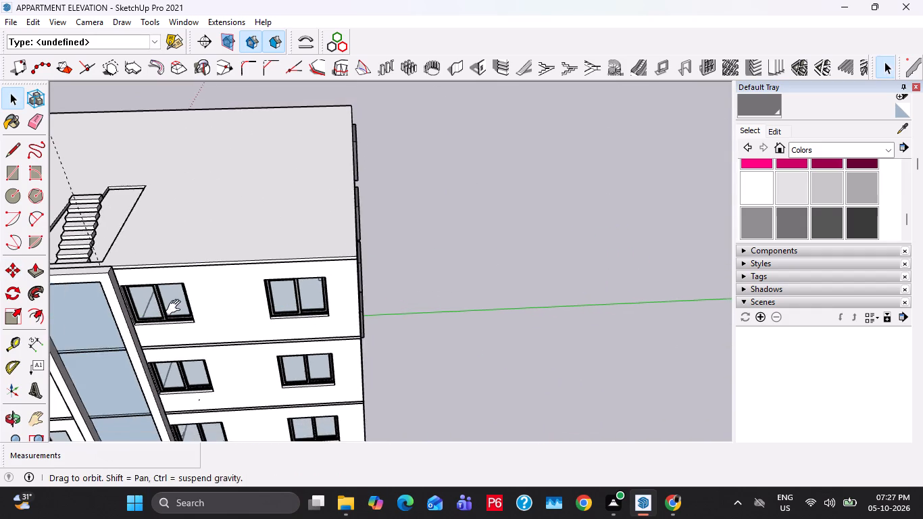
pyautogui.keyDown('shift'); pyautogui.moveTo(176, 307); pyautogui.dragTo(219, 285, button='middle'); pyautogui.keyUp('shift')
pyautogui.doubleClick(191, 280)
pyautogui.press('m')
pyautogui.keyDown('ctrl'); pyautogui.click(192, 280); pyautogui.keyUp('ctrl')
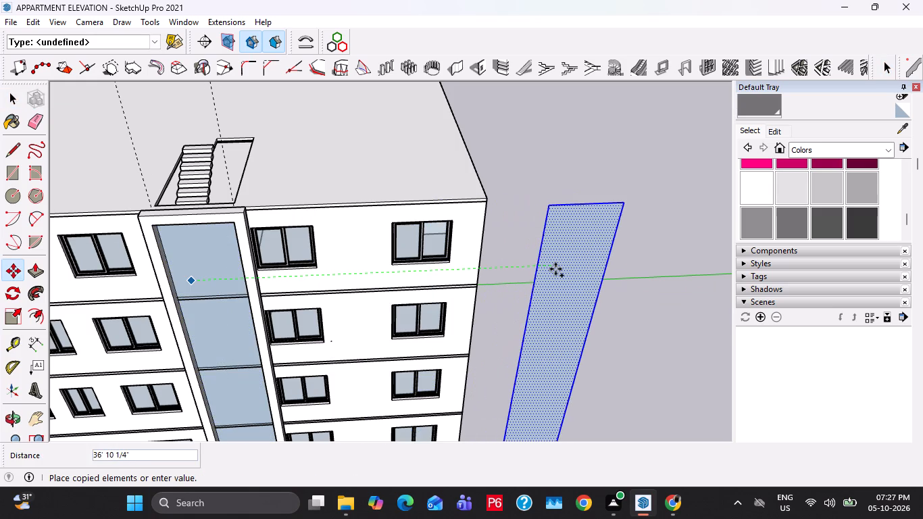
pyautogui.write("30'")
pyautogui.press('Return')
pyautogui.press('space')
# Set up the Panel Divider for the copied glass face with 5 rows and 1 column.
pyautogui.tripleClick(521, 266)
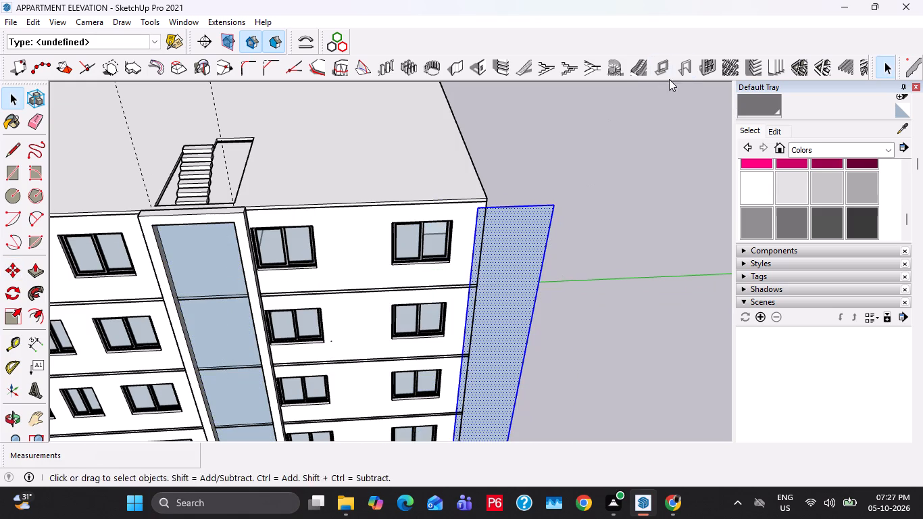
pyautogui.click(703, 65)
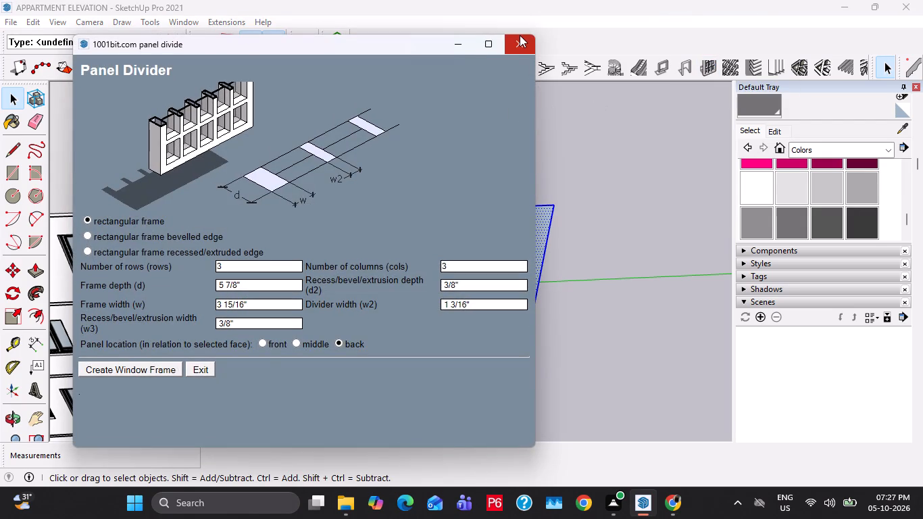
pyautogui.click(520, 35)
pyautogui.click(698, 65)
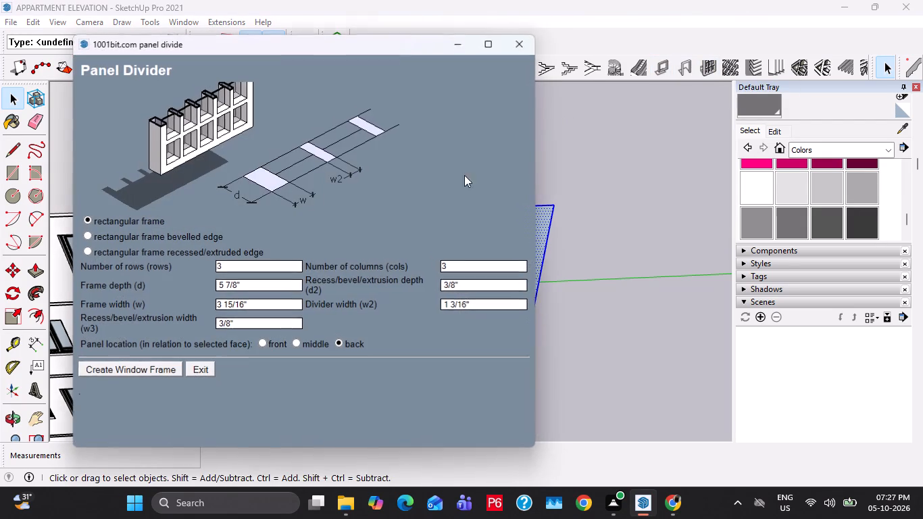
pyautogui.click(257, 267)
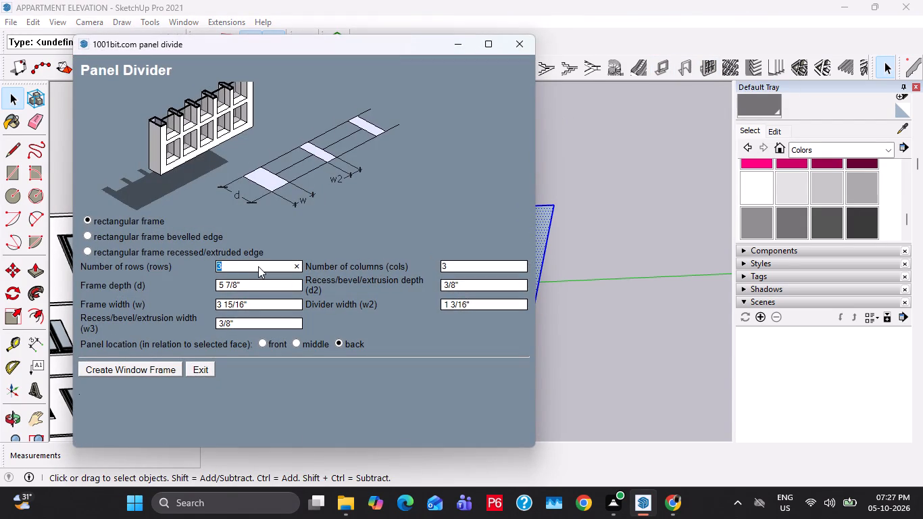
pyautogui.press('4')
pyautogui.click(456, 267)
pyautogui.press('BackSpace')
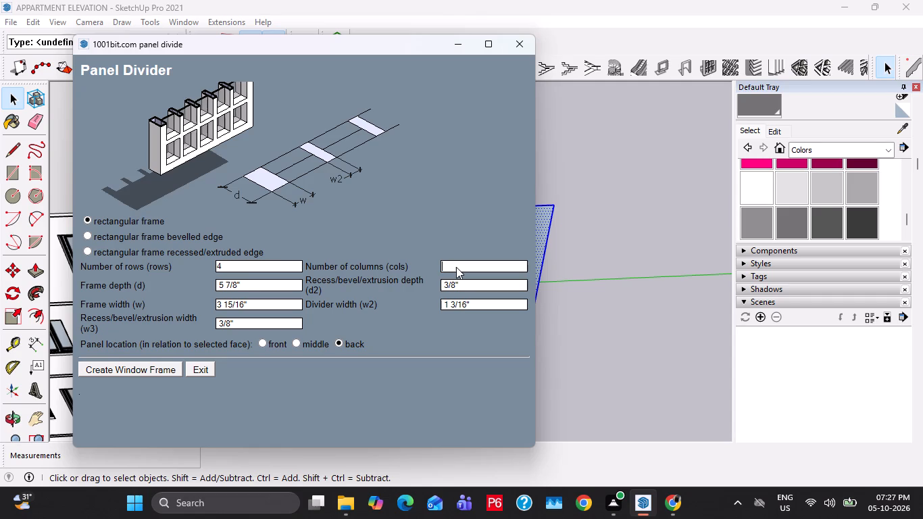
pyautogui.press('5')
pyautogui.click(264, 270)
pyautogui.press('5')
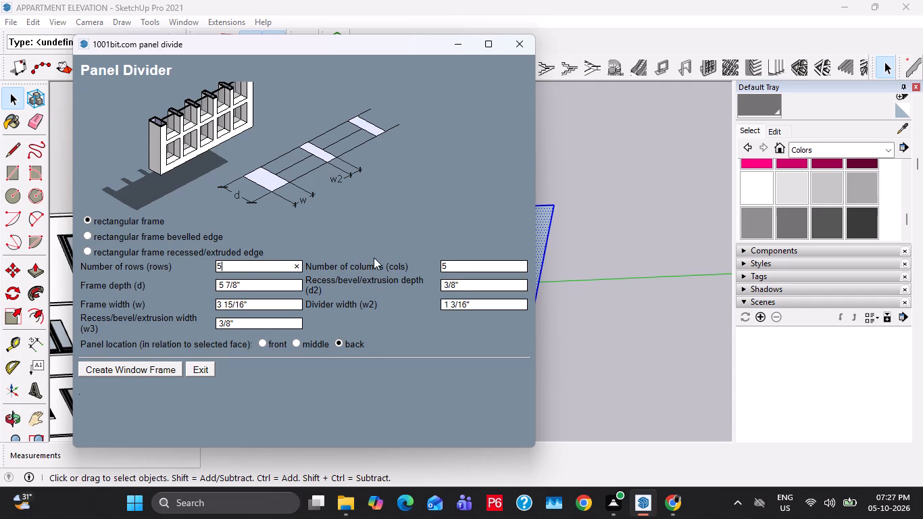
pyautogui.click(450, 259)
pyautogui.press('1')
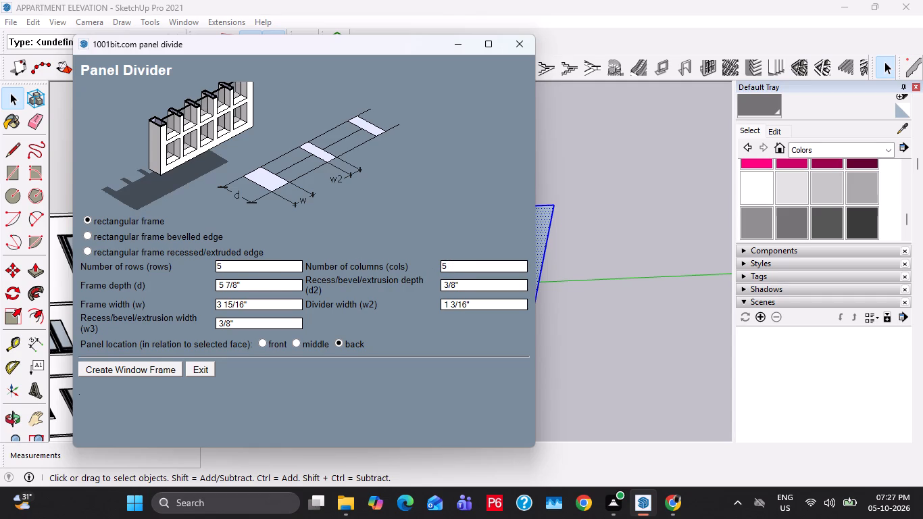
pyautogui.click(459, 264)
pyautogui.press('BackSpace')
pyautogui.press('1')
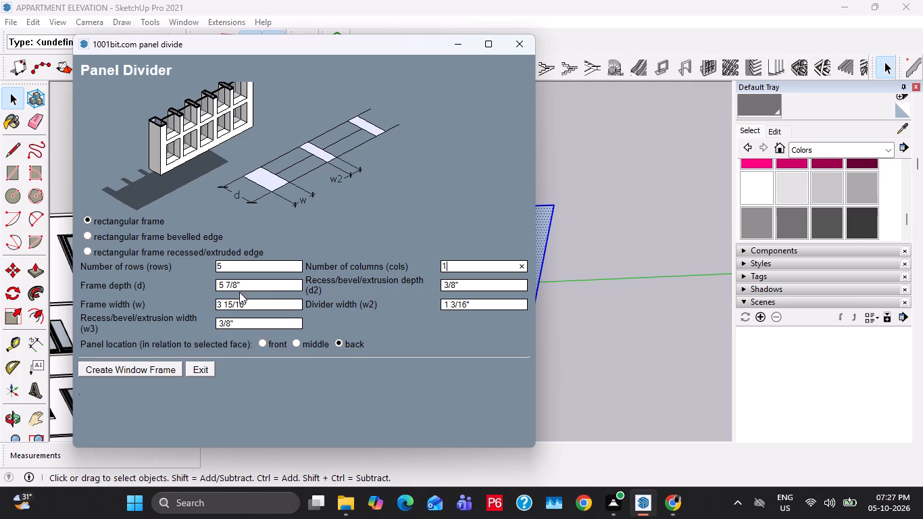
# Set the Panel Divider's frame depth to 2" and frame width to 2".
pyautogui.click(263, 277)
pyautogui.click(253, 286)
pyautogui.press('2')
pyautogui.hotkey('shift', '"')
pyautogui.press('Return')
pyautogui.click(457, 285)
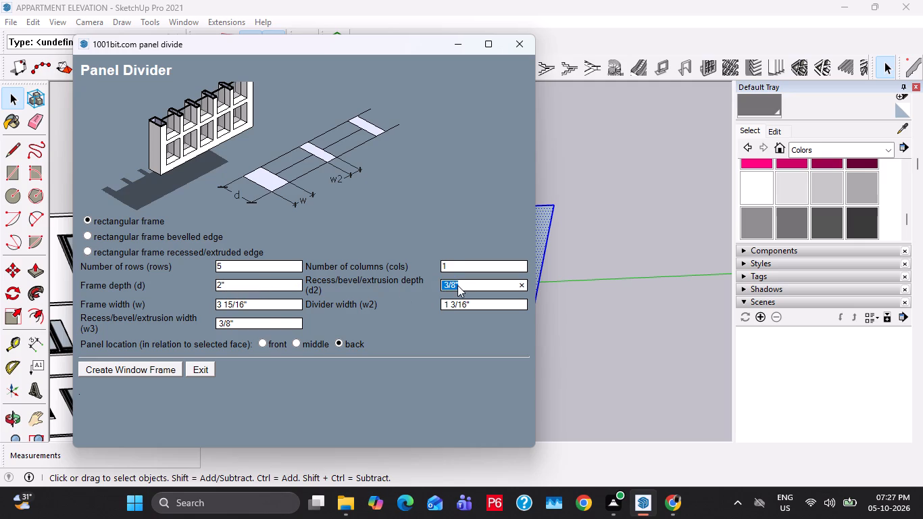
pyautogui.click(264, 307)
pyautogui.write('2?"')
pyautogui.press('BackSpace')
pyautogui.press('BackSpace')
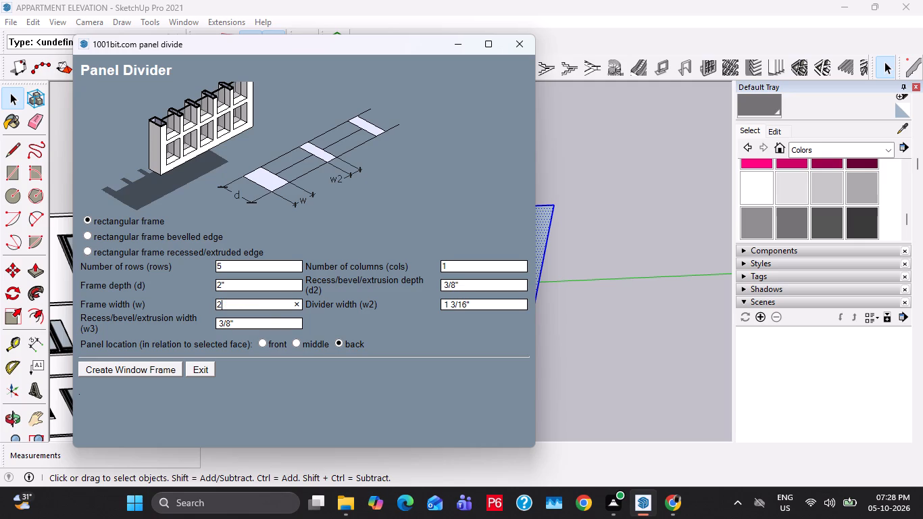
pyautogui.hotkey('shift', '"')
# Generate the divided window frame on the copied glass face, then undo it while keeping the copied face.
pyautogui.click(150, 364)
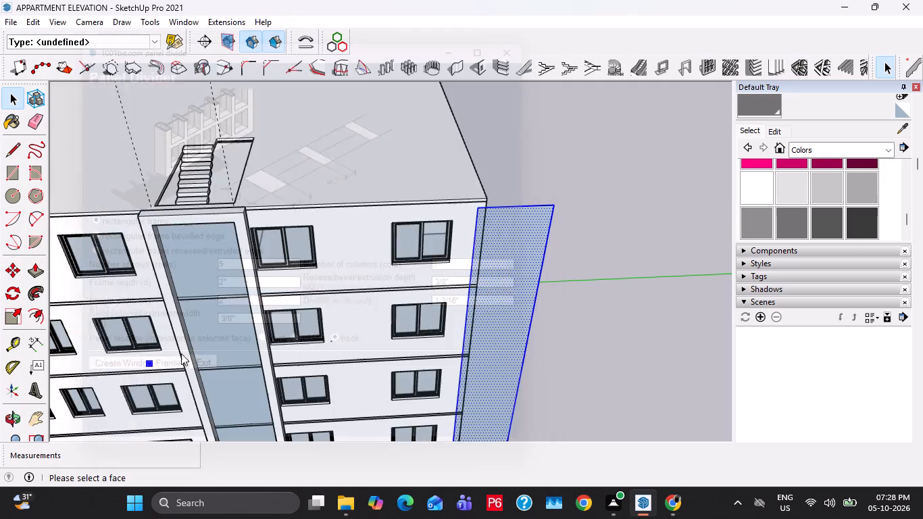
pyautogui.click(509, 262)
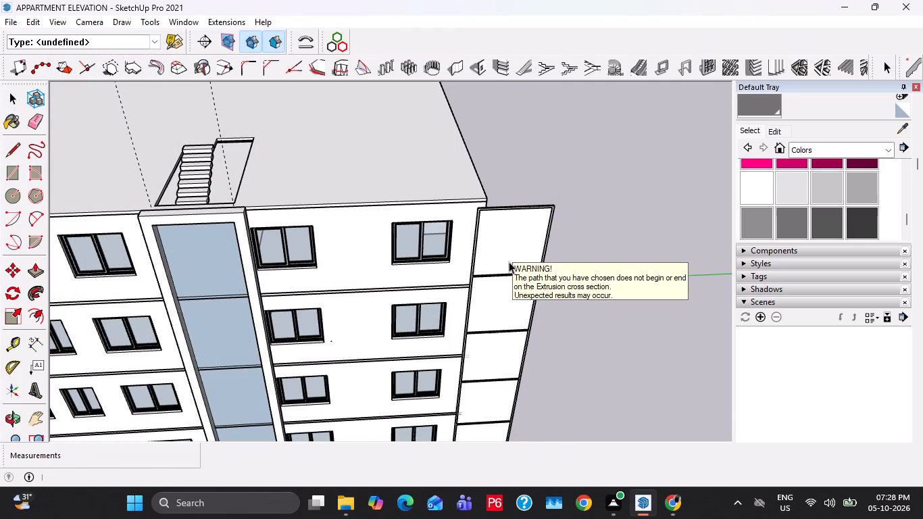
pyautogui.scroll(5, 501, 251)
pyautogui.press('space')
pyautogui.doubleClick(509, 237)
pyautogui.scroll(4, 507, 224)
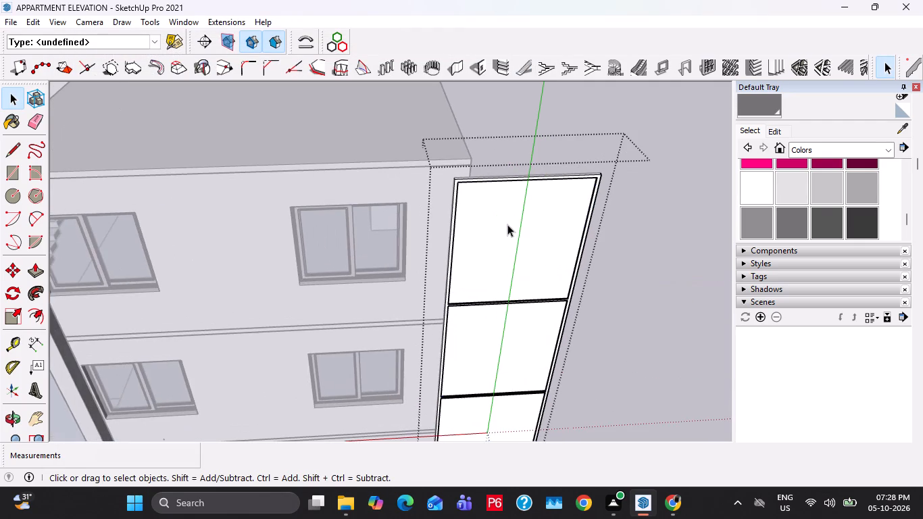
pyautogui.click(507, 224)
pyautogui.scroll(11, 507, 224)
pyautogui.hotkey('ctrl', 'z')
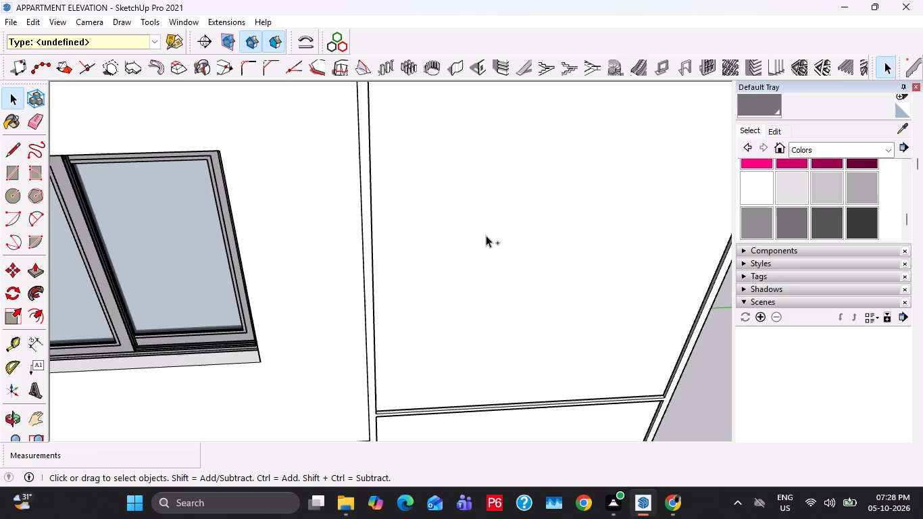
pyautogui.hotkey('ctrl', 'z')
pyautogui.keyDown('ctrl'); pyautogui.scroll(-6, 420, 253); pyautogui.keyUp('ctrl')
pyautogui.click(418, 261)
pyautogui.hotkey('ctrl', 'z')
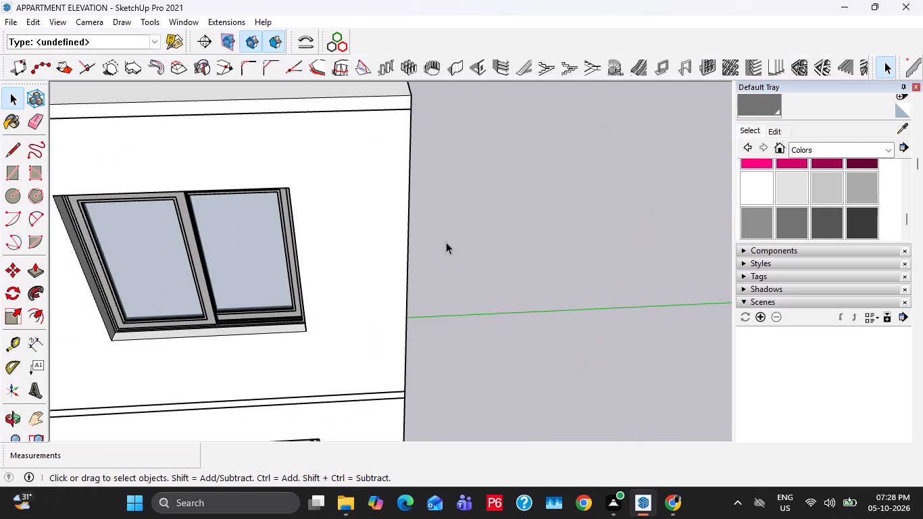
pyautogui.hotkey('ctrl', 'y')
# Select the copied glass face and set the Panel Divider's frame width to 6".
pyautogui.tripleClick(446, 242)
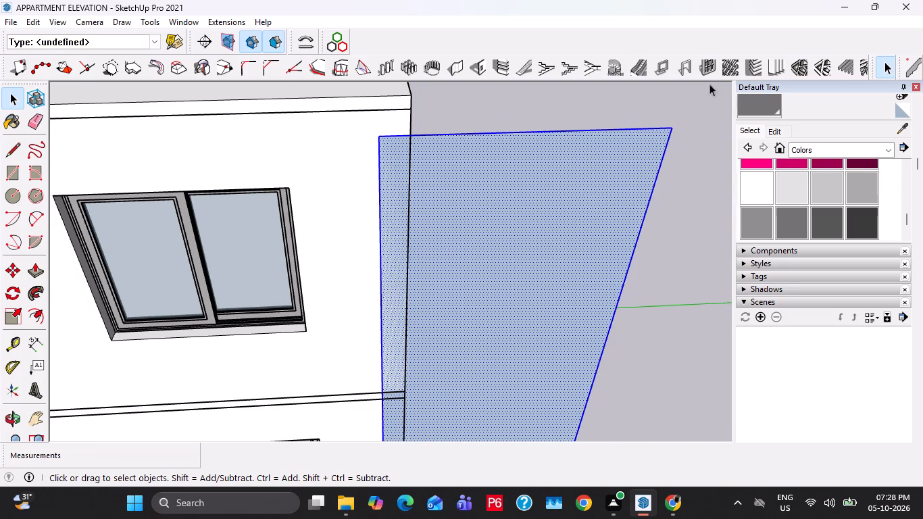
pyautogui.click(712, 68)
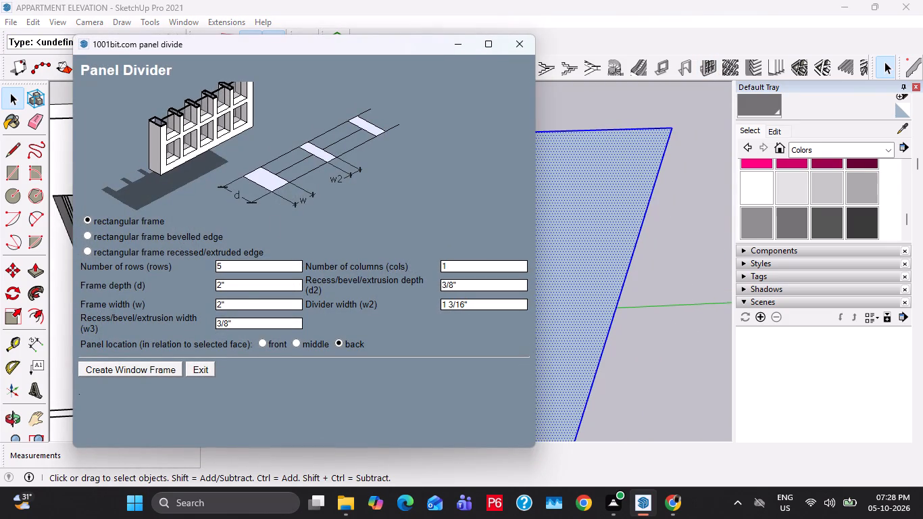
pyautogui.click(245, 290)
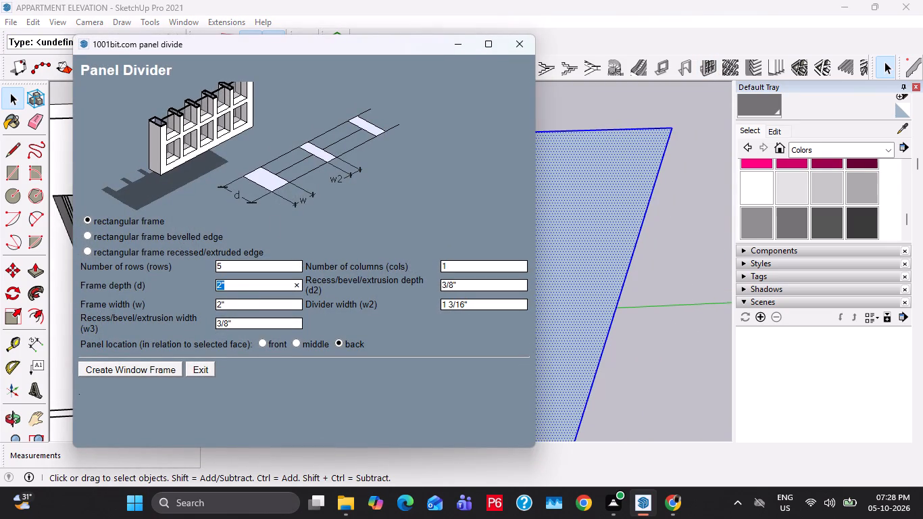
pyautogui.click(239, 304)
pyautogui.write('6"')
pyautogui.press('Return')
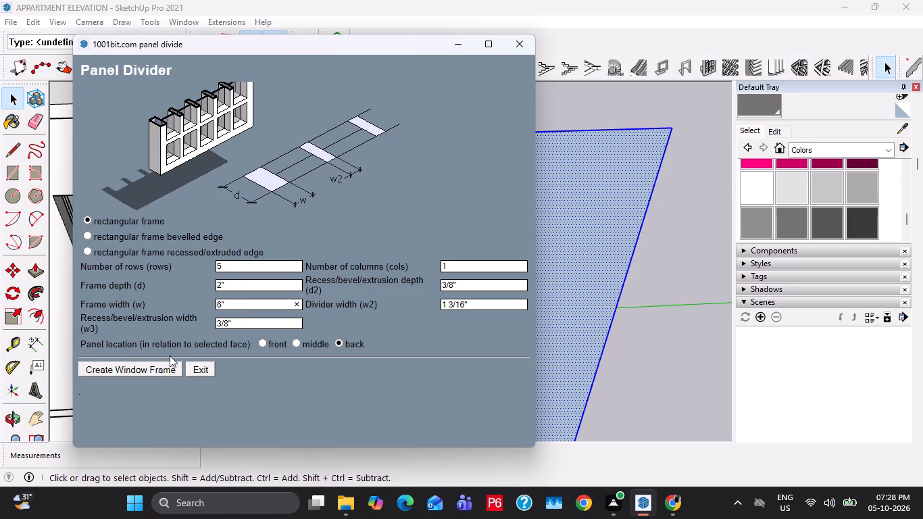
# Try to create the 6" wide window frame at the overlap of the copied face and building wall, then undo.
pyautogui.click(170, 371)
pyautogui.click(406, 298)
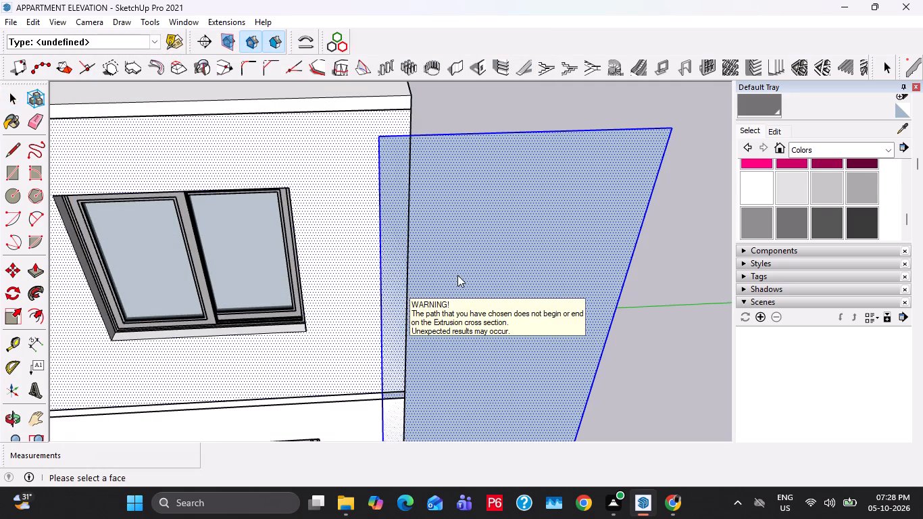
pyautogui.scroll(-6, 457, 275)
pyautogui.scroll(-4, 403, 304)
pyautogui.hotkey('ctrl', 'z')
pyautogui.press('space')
# Generate a rectangular Panel Divider window frame on the copied glass face with 5 rows, 1 column, 2" depth and 6" width.
pyautogui.click(437, 272)
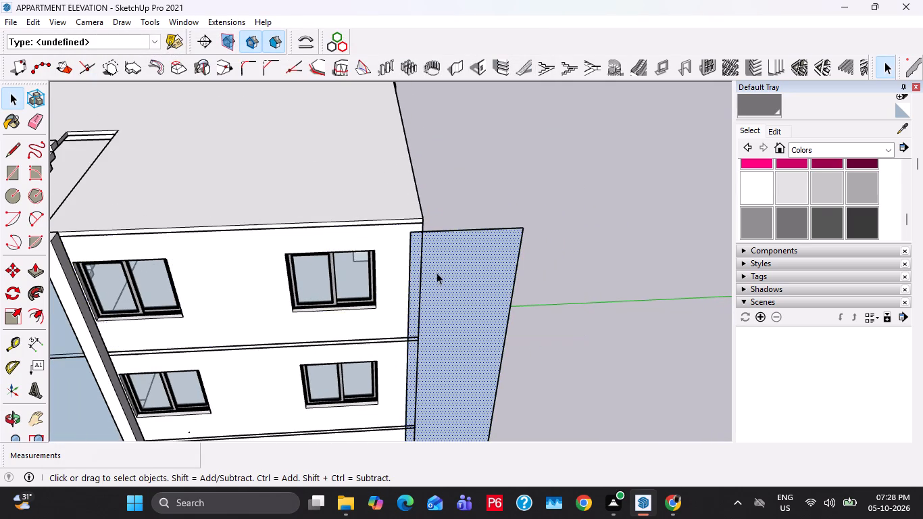
pyautogui.click(336, 310)
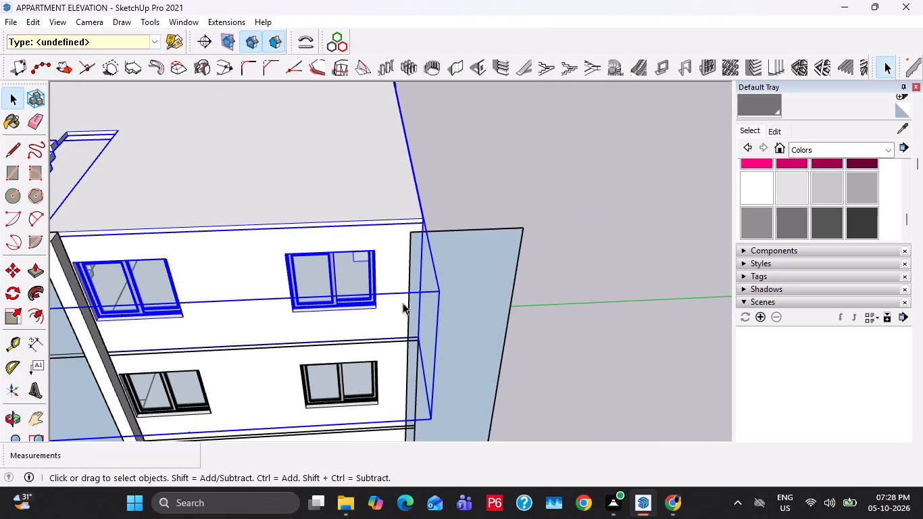
pyautogui.scroll(-7, 382, 306)
pyautogui.tripleClick(437, 282)
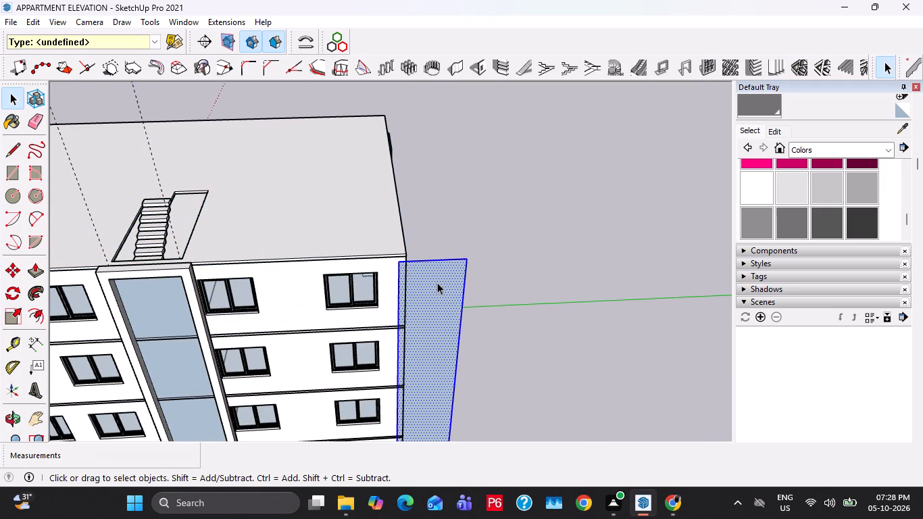
pyautogui.click(698, 66)
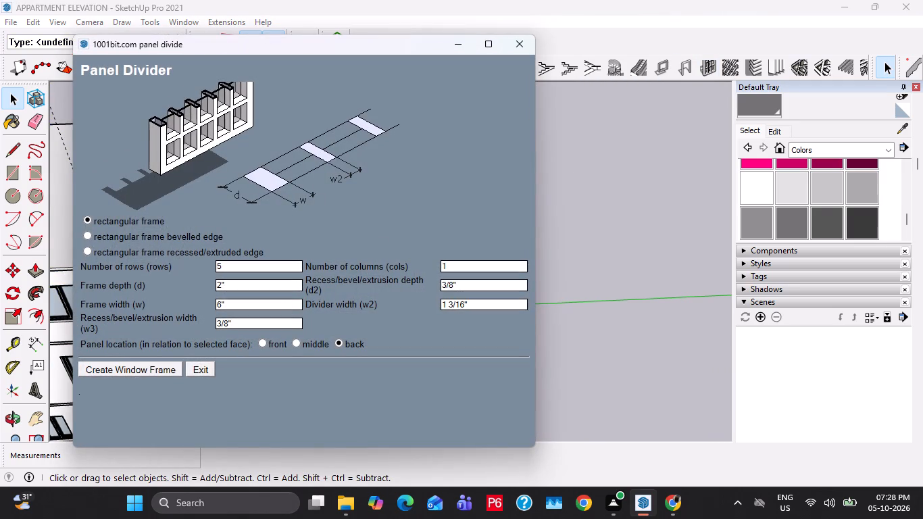
pyautogui.click(180, 362)
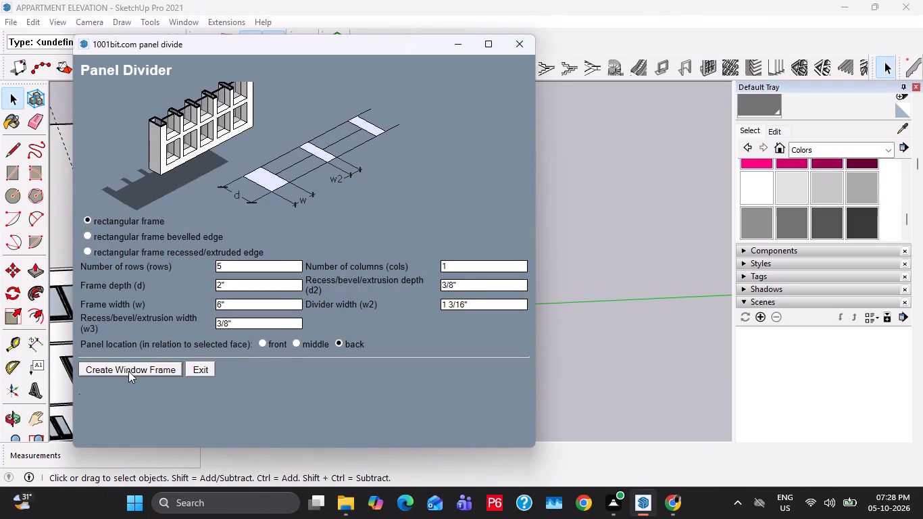
pyautogui.click(128, 371)
pyautogui.click(459, 288)
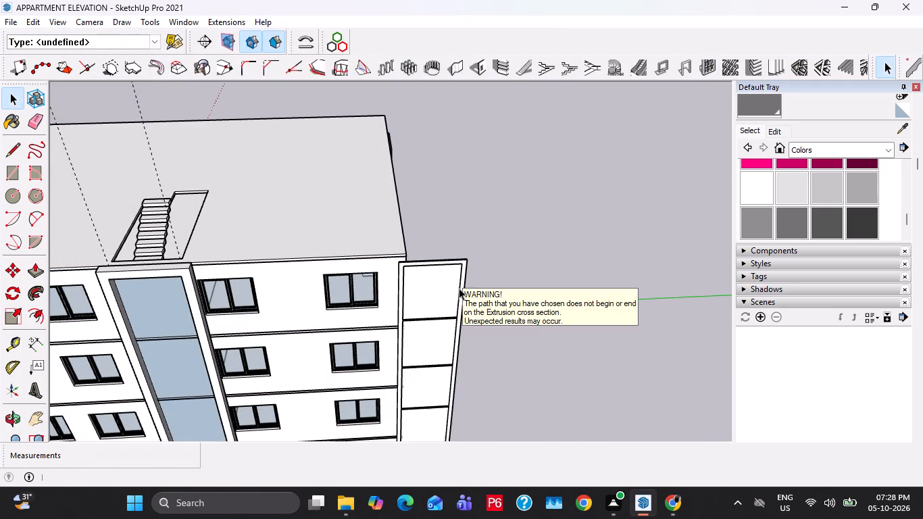
pyautogui.press('space')
# Paint the panels inside the new window frame group with the translucent grey material from Glass and Mirrors.
pyautogui.scroll(14, 445, 296)
pyautogui.doubleClick(412, 306)
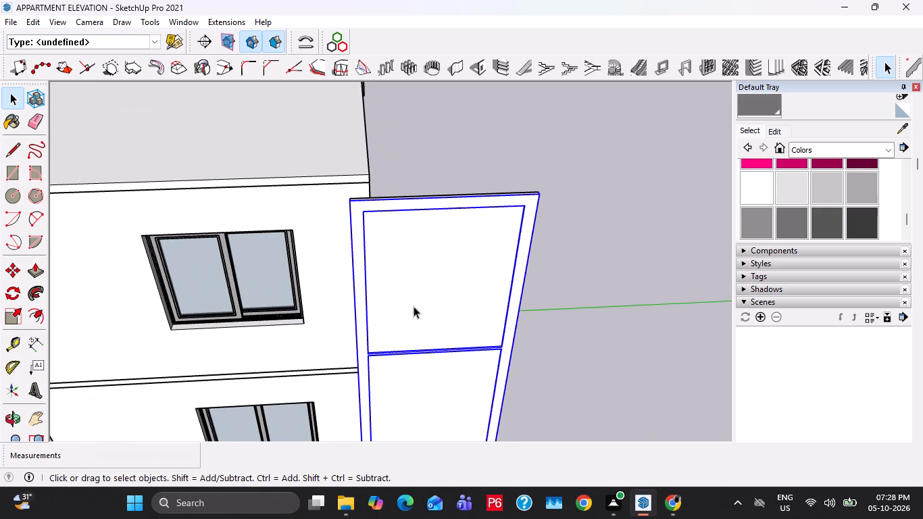
pyautogui.click(410, 274)
pyautogui.tripleClick(408, 274)
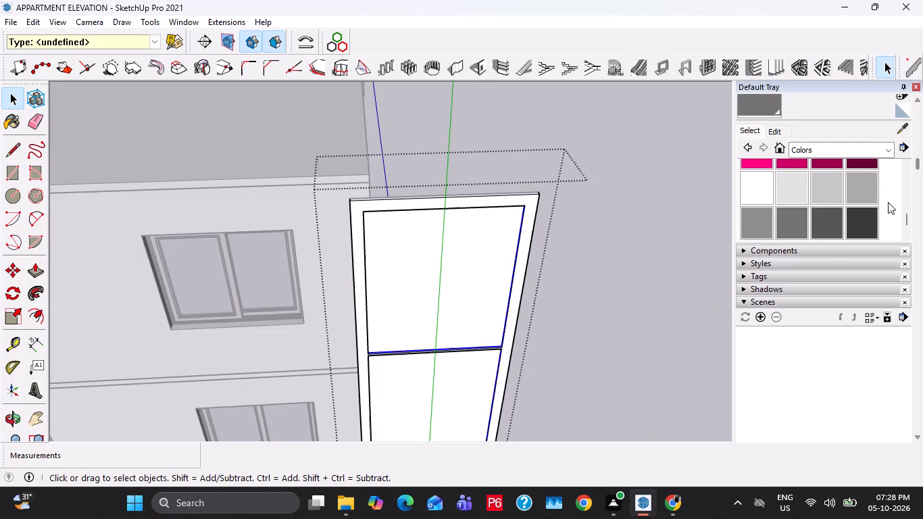
pyautogui.click(874, 149)
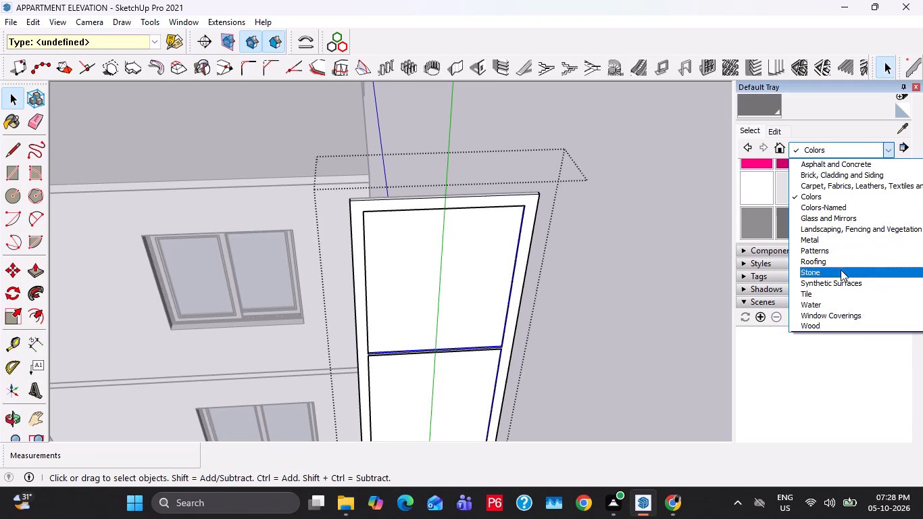
pyautogui.click(834, 217)
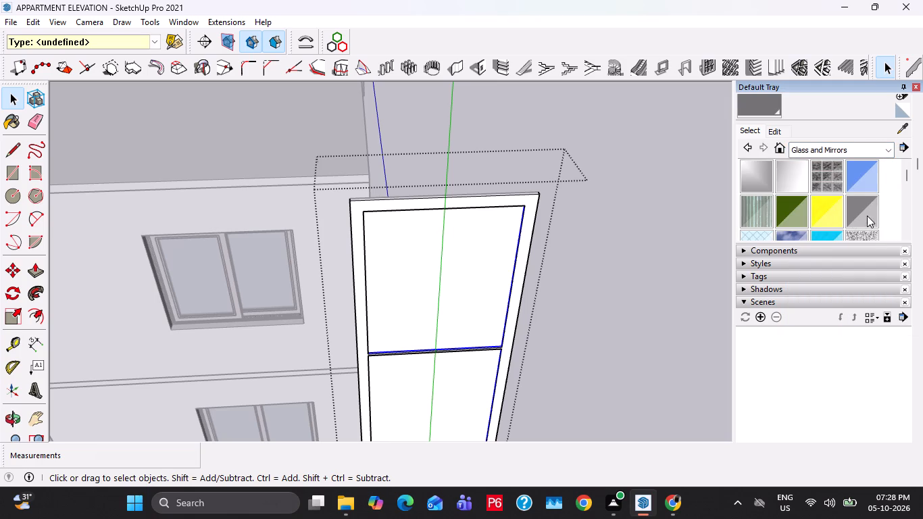
pyautogui.click(867, 216)
pyautogui.click(411, 263)
pyautogui.press('space')
pyautogui.click(535, 200)
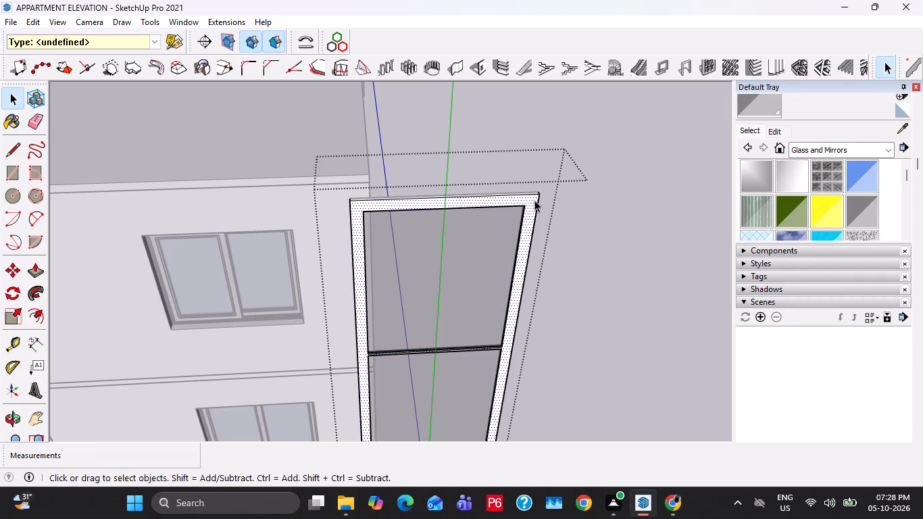
pyautogui.press('Escape')
# Paint the new window frame group with the darkest grey from the Colors collection.
pyautogui.click(537, 199)
pyautogui.click(874, 157)
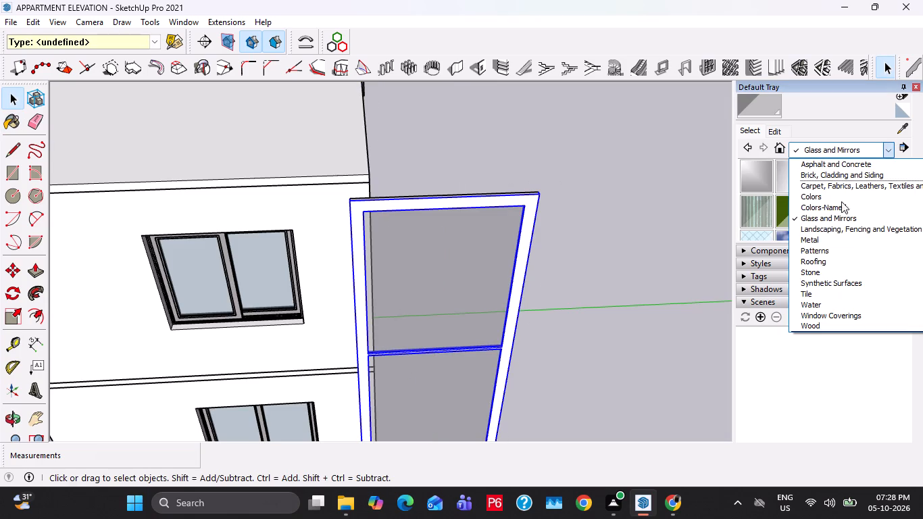
pyautogui.click(822, 189)
pyautogui.click(849, 154)
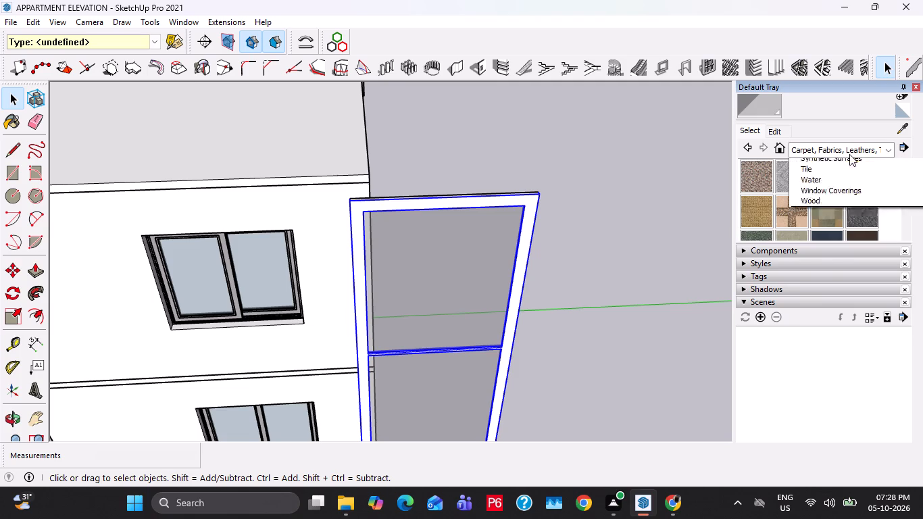
pyautogui.click(824, 194)
pyautogui.scroll(-4, 803, 210)
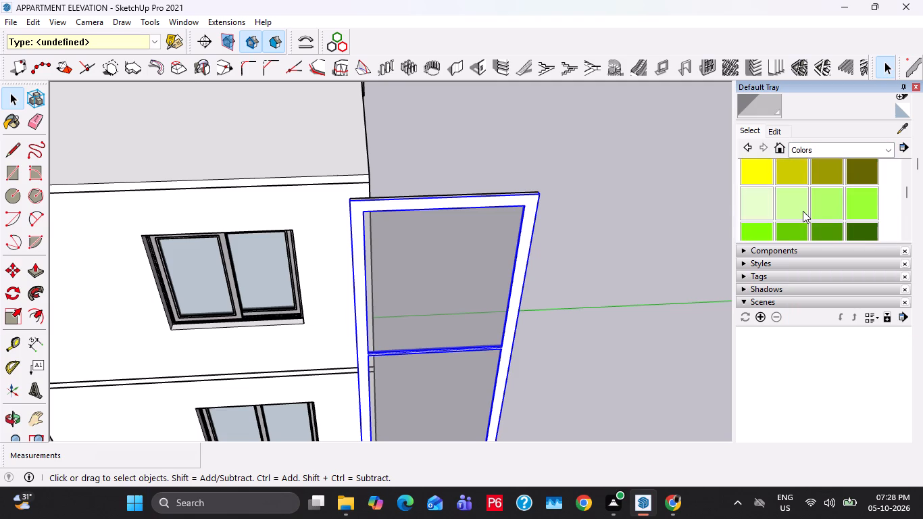
pyautogui.scroll(-8, 803, 212)
pyautogui.scroll(1, 807, 214)
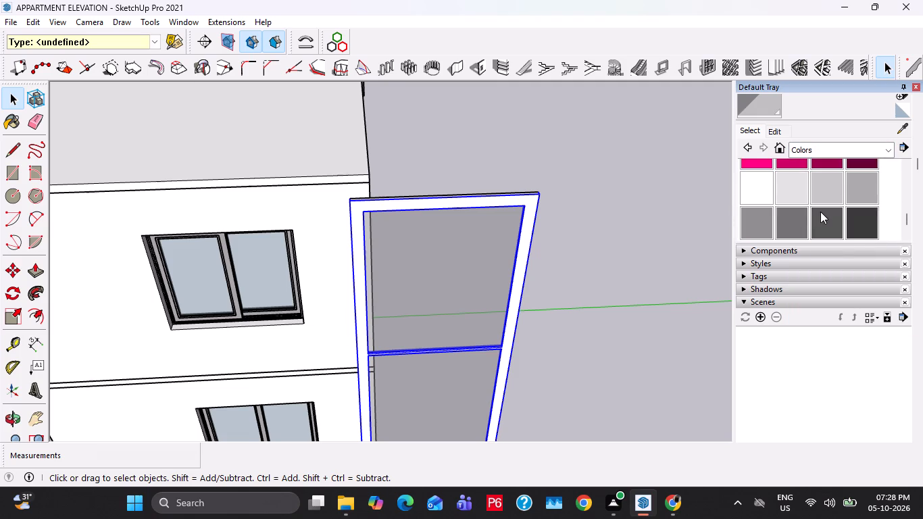
pyautogui.click(824, 212)
pyautogui.click(854, 212)
pyautogui.click(528, 199)
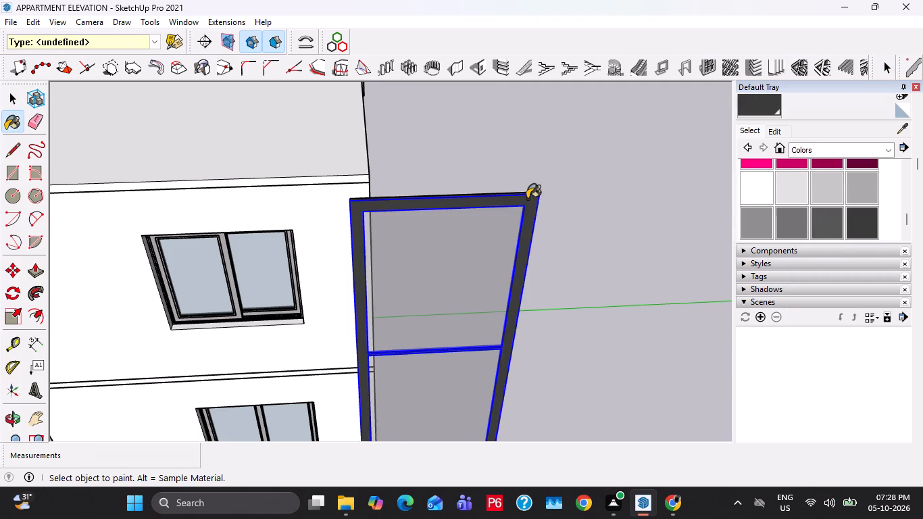
pyautogui.press('space')
# Move the divided window frame 30' back into the staircase opening.
pyautogui.scroll(-8, 511, 199)
pyautogui.press('Escape')
pyautogui.press('m')
pyautogui.click(474, 235)
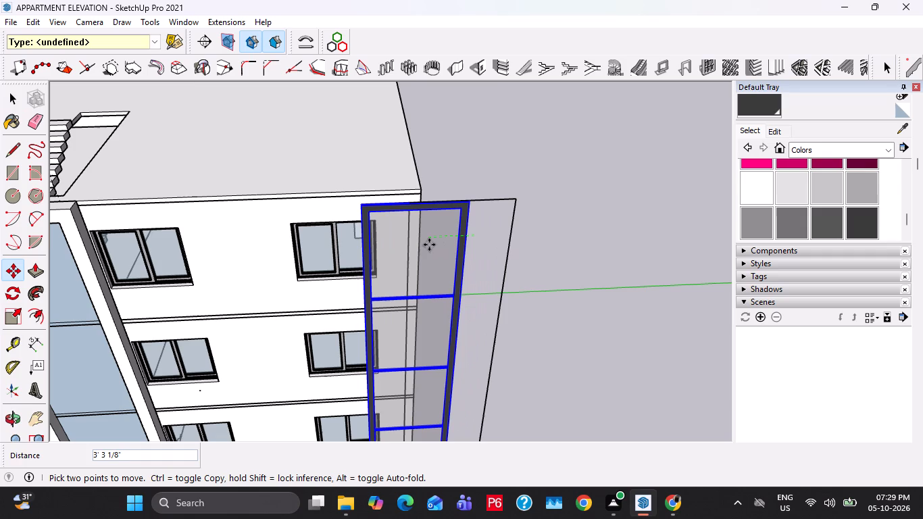
pyautogui.write("30'")
pyautogui.press('Return')
pyautogui.press('space')
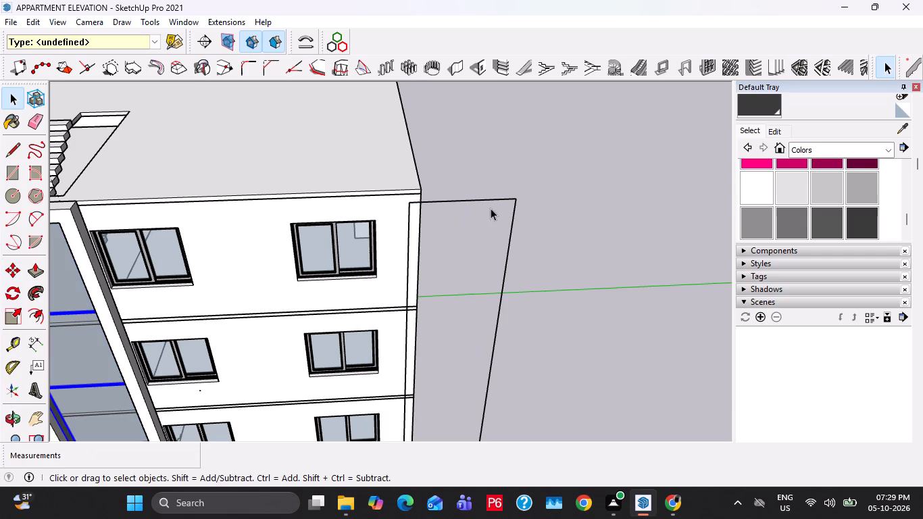
# Delete the leftover outline of the copied face beside the building.
pyautogui.tripleClick(498, 199)
pyautogui.click(498, 199)
pyautogui.press('Delete')
# Hide the divided window frame in the staircase opening to reach the original glass face behind it.
pyautogui.scroll(1, 80, 345)
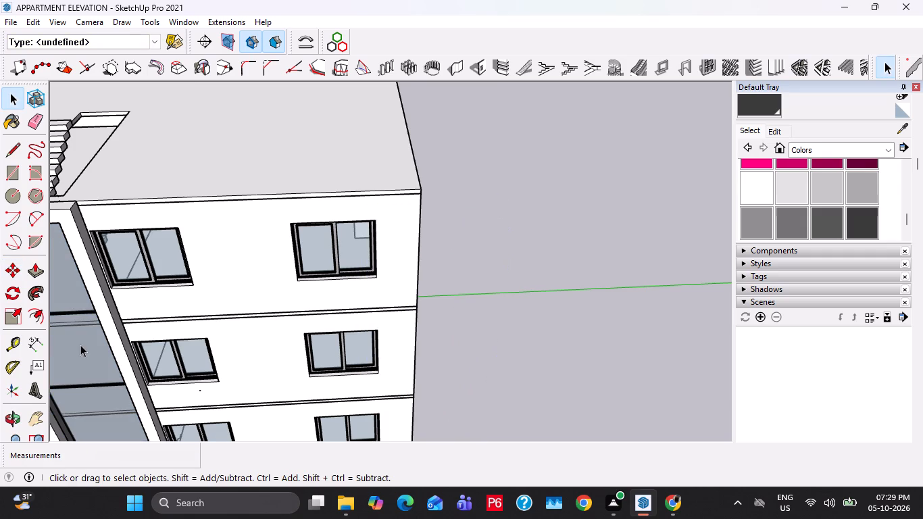
pyautogui.scroll(1, 80, 345)
pyautogui.keyDown('shift'); pyautogui.moveTo(99, 385); pyautogui.dragTo(341, 226, button='middle'); pyautogui.keyUp('shift')
pyautogui.scroll(8, 352, 293)
pyautogui.moveTo(320, 362); pyautogui.dragTo(288, 364, button='middle')
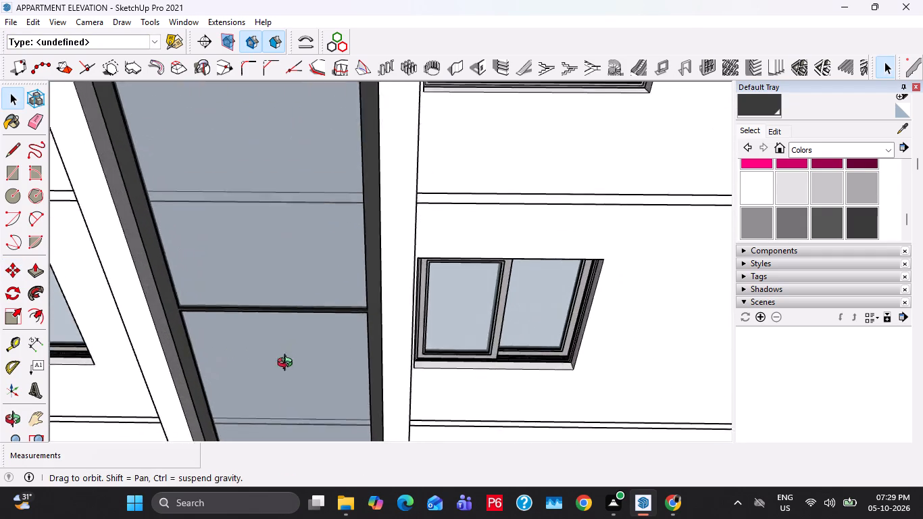
pyautogui.moveTo(288, 364); pyautogui.dragTo(403, 174, button='middle')
pyautogui.scroll(4, 340, 256)
pyautogui.moveTo(295, 335); pyautogui.dragTo(173, 270, button='middle')
pyautogui.scroll(-4, 217, 264)
pyautogui.rightClick(243, 312)
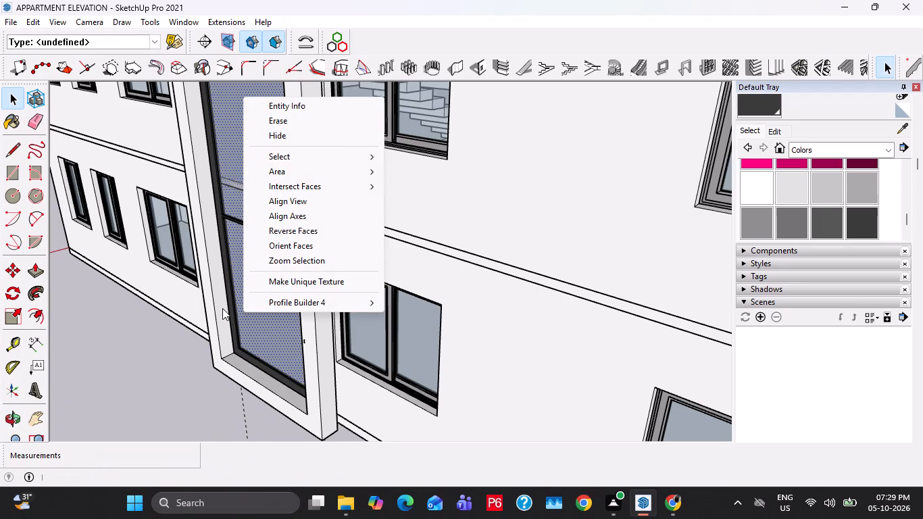
pyautogui.click(237, 335)
pyautogui.rightClick(237, 335)
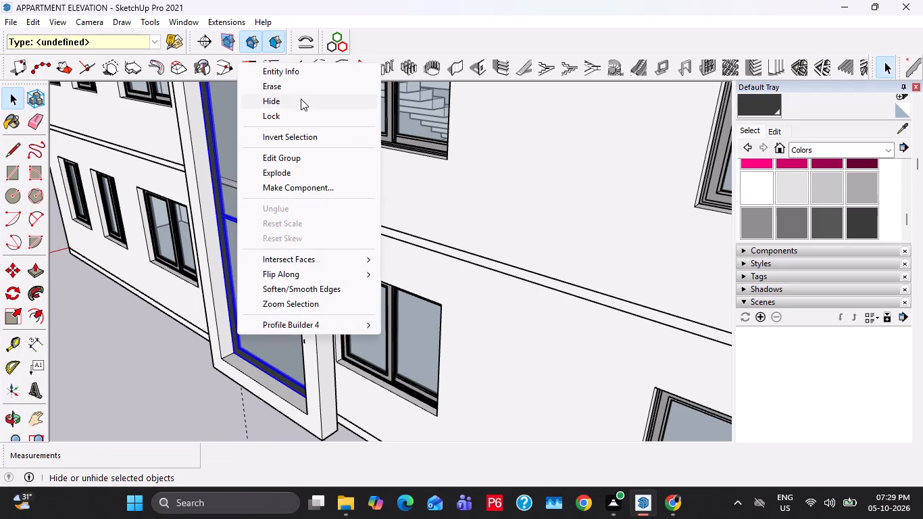
pyautogui.click(301, 99)
# Delete only the original glass face in the staircase opening, undoing a first deletion that includes its edges.
pyautogui.doubleClick(268, 272)
pyautogui.press('Delete')
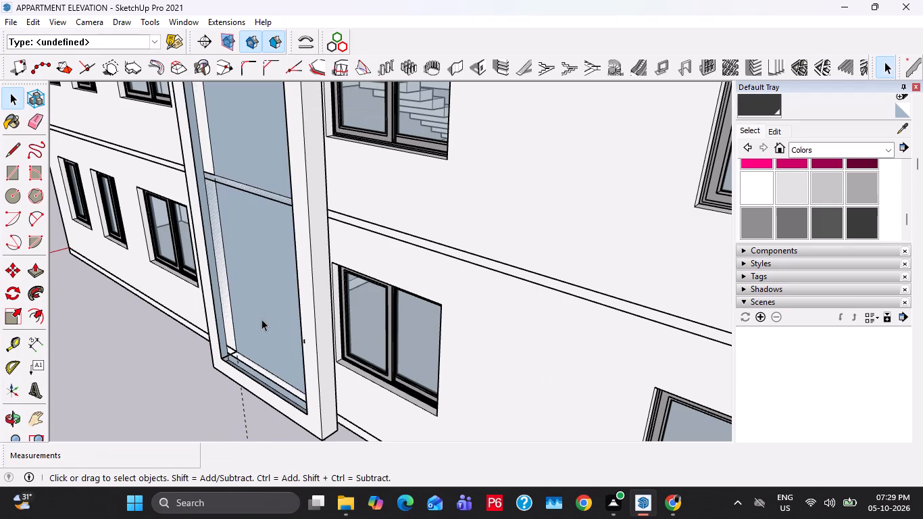
pyautogui.hotkey('ctrl', 'z')
pyautogui.click(259, 324)
pyautogui.press('Delete')
# Unhide the last hidden geometry to bring back the divided window frame.
pyautogui.moveTo(262, 321); pyautogui.dragTo(291, 318, button='middle')
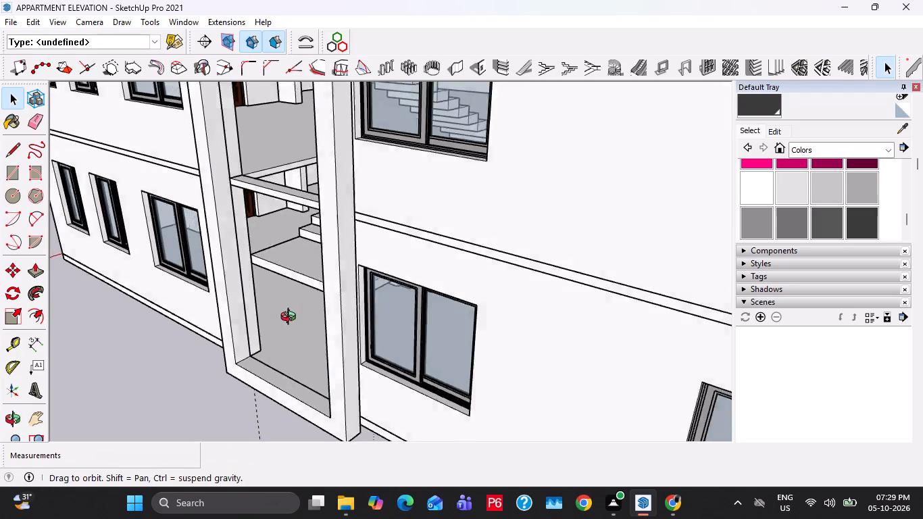
pyautogui.moveTo(291, 318); pyautogui.dragTo(319, 323, button='middle')
pyautogui.scroll(-5, 328, 322)
pyautogui.press('Escape')
pyautogui.press('Escape')
pyautogui.click(23, 16)
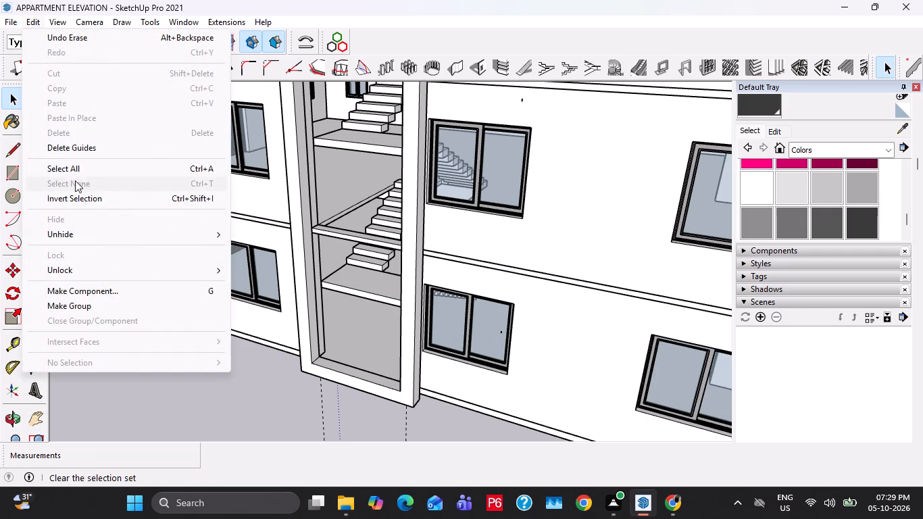
pyautogui.click(84, 232)
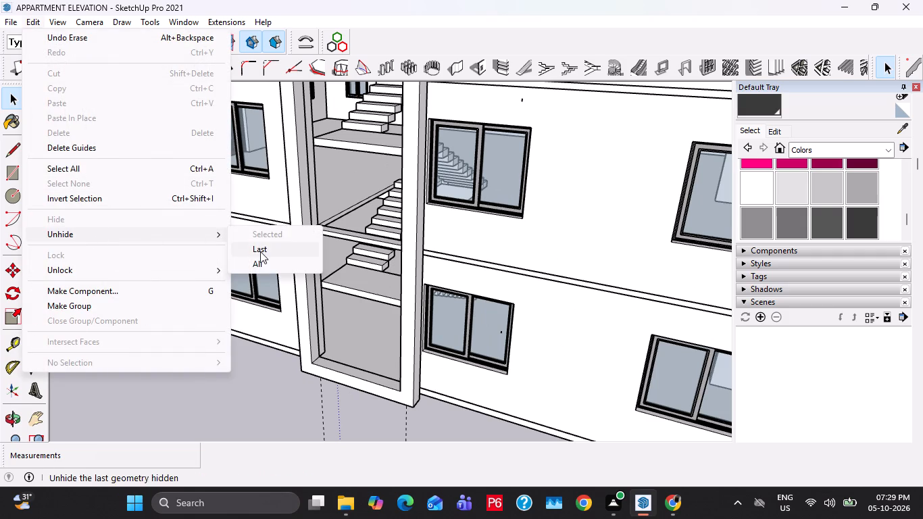
pyautogui.click(260, 251)
# Move the divided window frame about 4" outward within the staircase surround.
pyautogui.moveTo(365, 405); pyautogui.dragTo(394, 388, button='middle')
pyautogui.scroll(14, 385, 378)
pyautogui.click(343, 295)
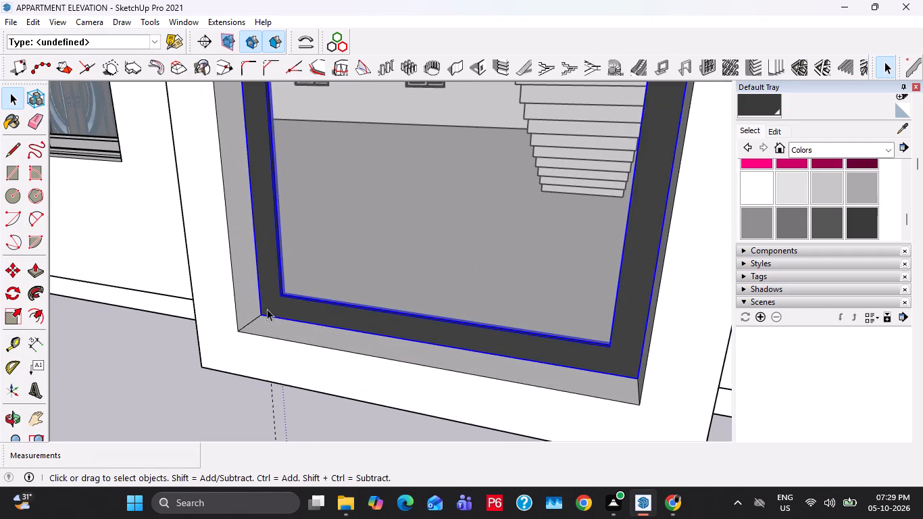
pyautogui.press('m')
pyautogui.click(258, 319)
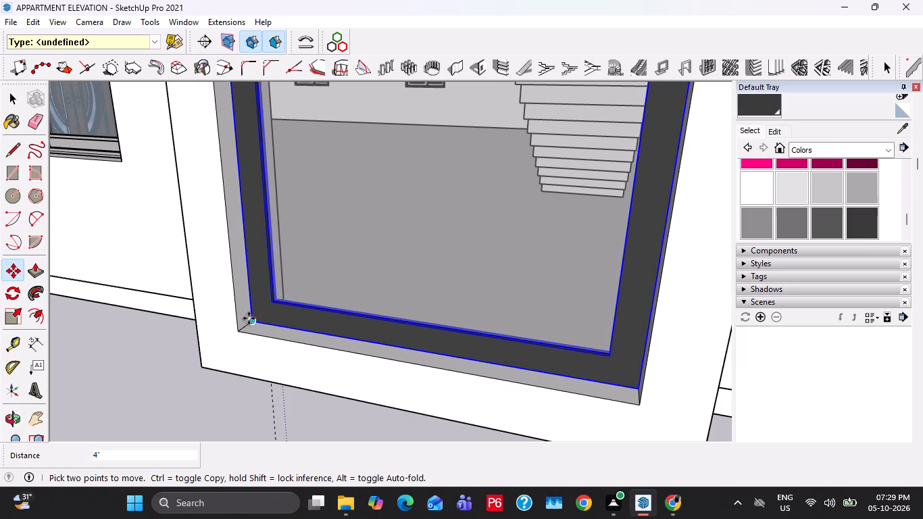
pyautogui.click(249, 318)
pyautogui.press('space')
pyautogui.scroll(-12, 249, 318)
pyautogui.press('Escape')
pyautogui.press('Escape')
pyautogui.click(149, 389)
# Group all the connected geometry of the white projecting frame around the staircase glazing.
pyautogui.moveTo(245, 389); pyautogui.dragTo(307, 339, button='middle')
pyautogui.scroll(-4, 311, 331)
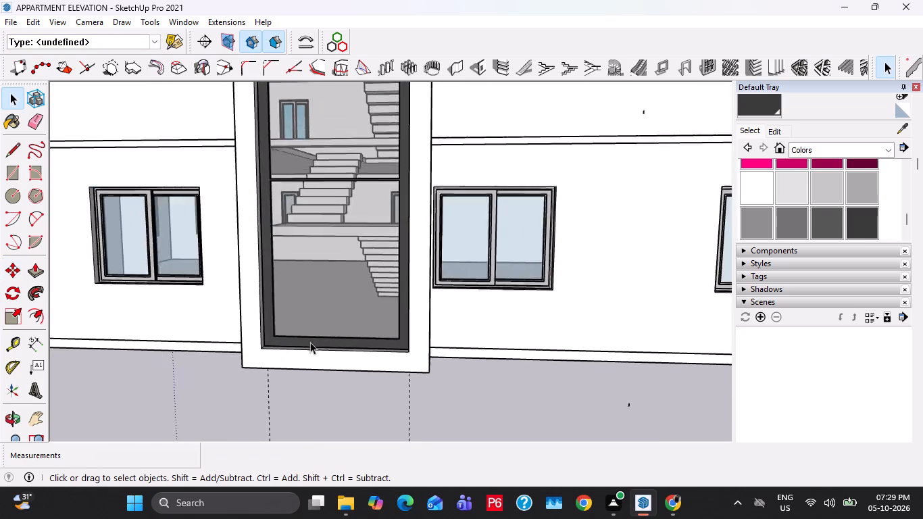
pyautogui.scroll(-20, 310, 342)
pyautogui.scroll(-20, 310, 342)
pyautogui.scroll(-2, 310, 342)
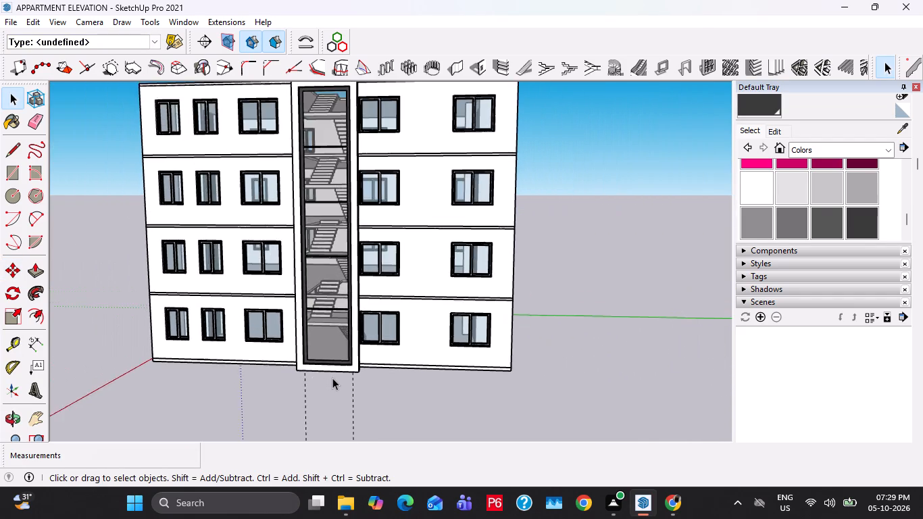
pyautogui.scroll(-8, 332, 378)
pyautogui.moveTo(298, 282); pyautogui.dragTo(462, 283, button='middle')
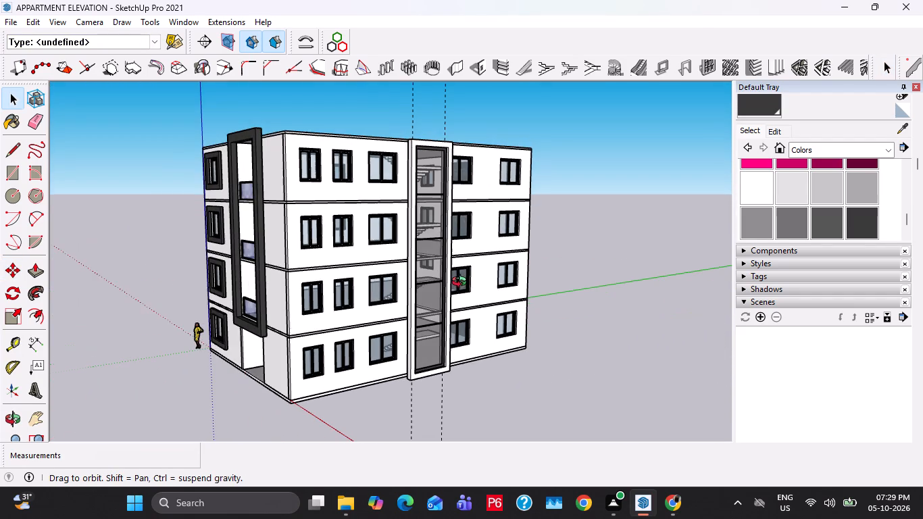
pyautogui.moveTo(462, 283); pyautogui.dragTo(462, 285, button='middle')
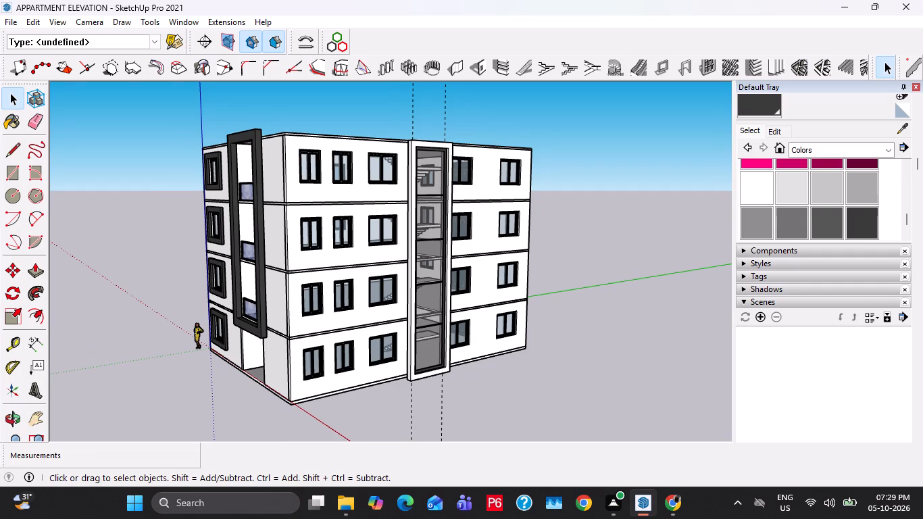
pyautogui.click(826, 224)
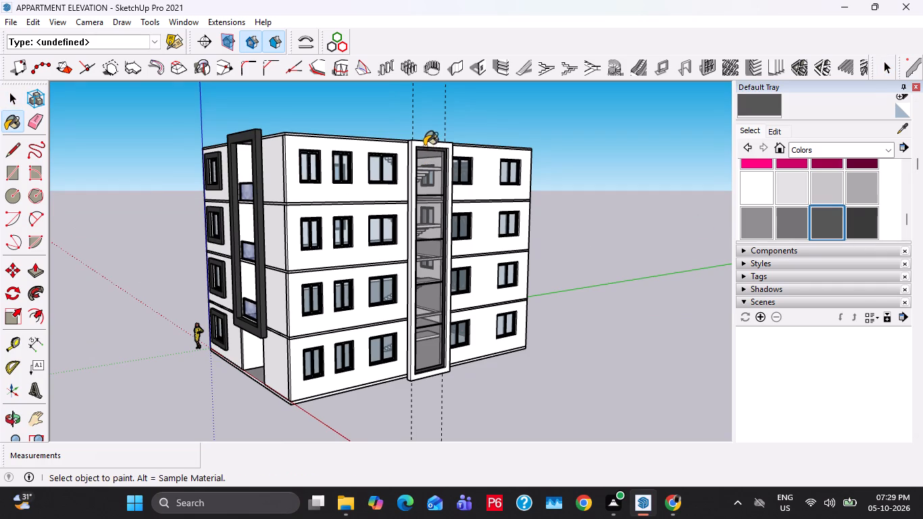
pyautogui.press('space')
pyautogui.tripleClick(420, 145)
pyautogui.doubleClick(420, 145)
pyautogui.rightClick(420, 145)
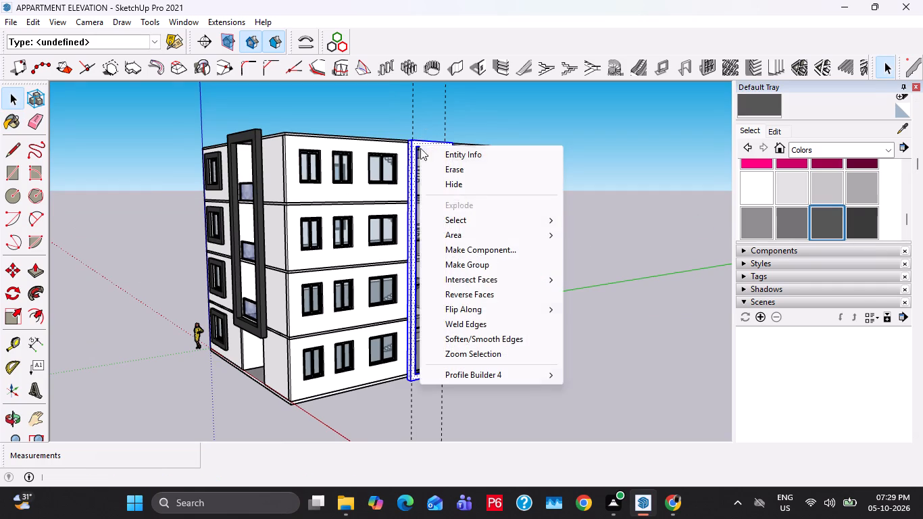
pyautogui.click(487, 257)
# Paint the projecting frame group around the staircase glazing with the current dark grey colour.
pyautogui.click(769, 99)
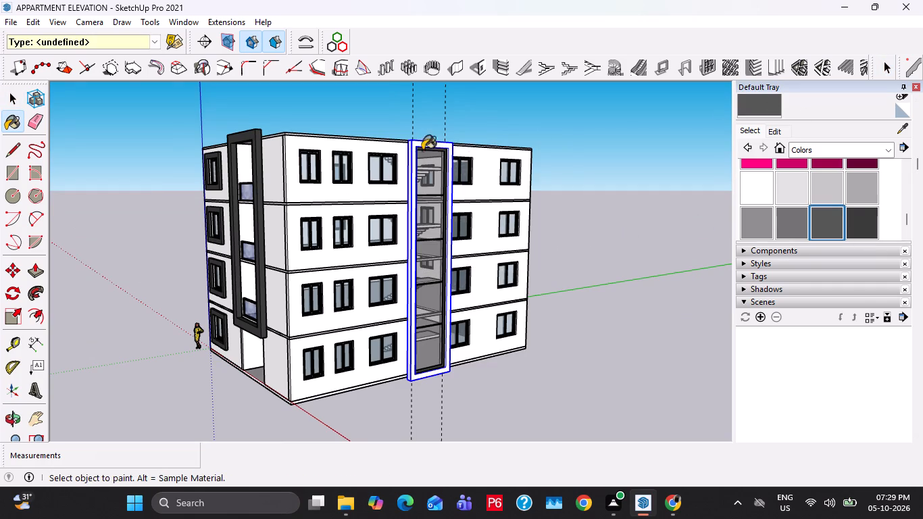
pyautogui.click(414, 144)
pyautogui.press('space')
pyautogui.press('space')
pyautogui.press('Escape')
pyautogui.click(534, 385)
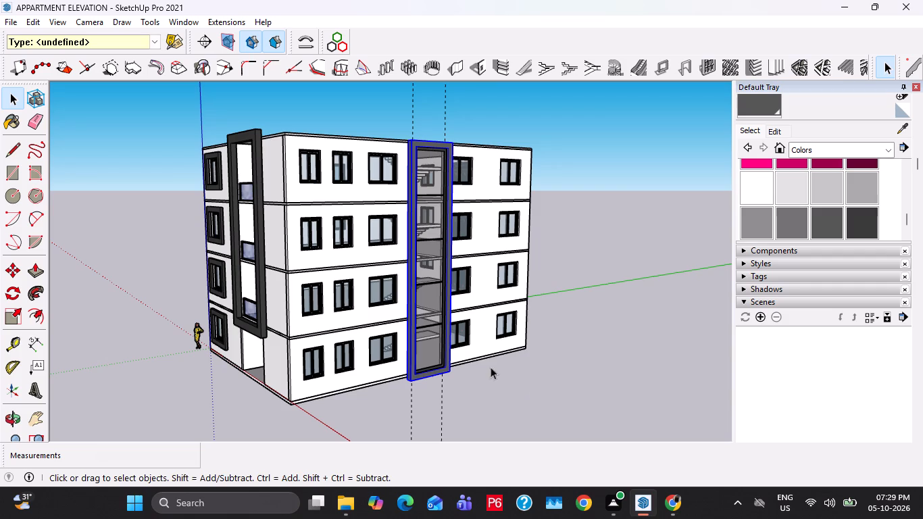
# Open the top storey group for editing and offset the roof slab's outer outline 4.5" inward.
pyautogui.moveTo(250, 283); pyautogui.dragTo(403, 410, button='middle')
pyautogui.scroll(12, 247, 230)
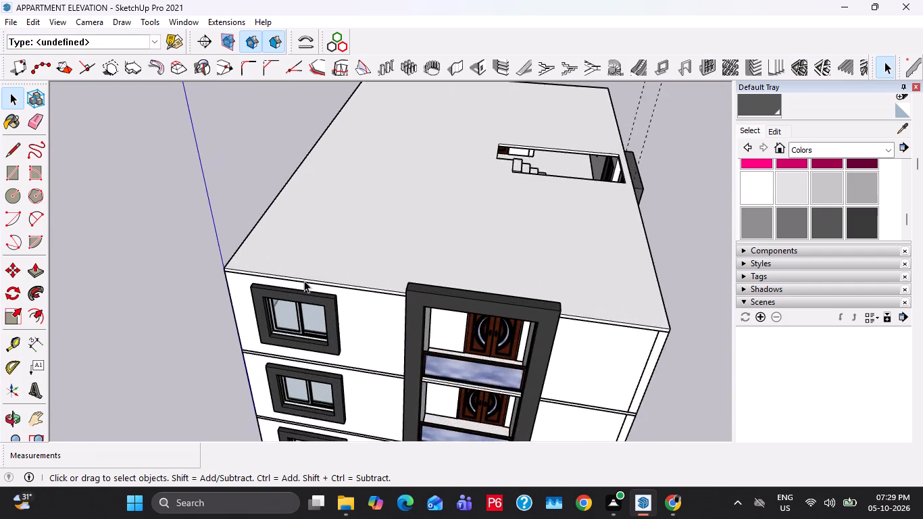
pyautogui.scroll(6, 304, 280)
pyautogui.moveTo(321, 211); pyautogui.dragTo(318, 251, button='middle')
pyautogui.scroll(-5, 303, 238)
pyautogui.keyDown('shift'); pyautogui.moveTo(461, 242); pyautogui.dragTo(330, 239, button='middle'); pyautogui.keyUp('shift')
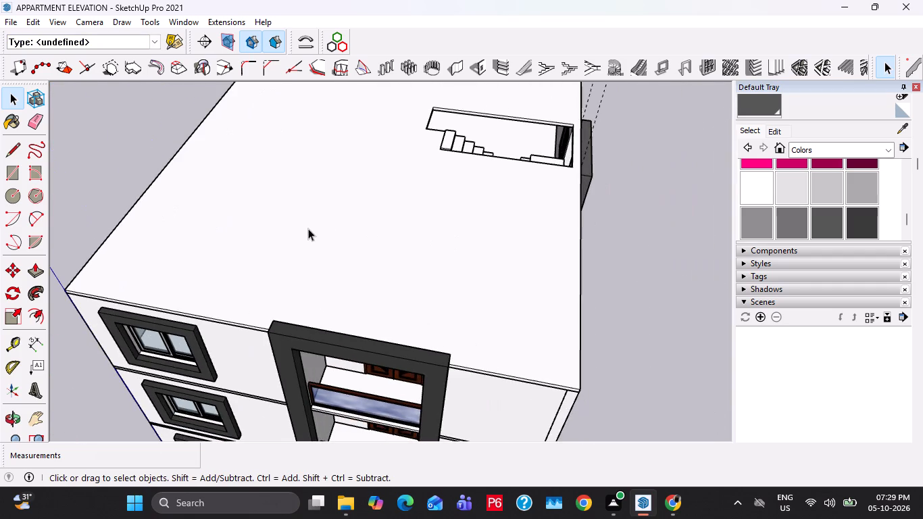
pyautogui.doubleClick(306, 228)
pyautogui.scroll(2, 201, 286)
pyautogui.click(201, 287)
pyautogui.scroll(3, 185, 314)
pyautogui.doubleClick(217, 290)
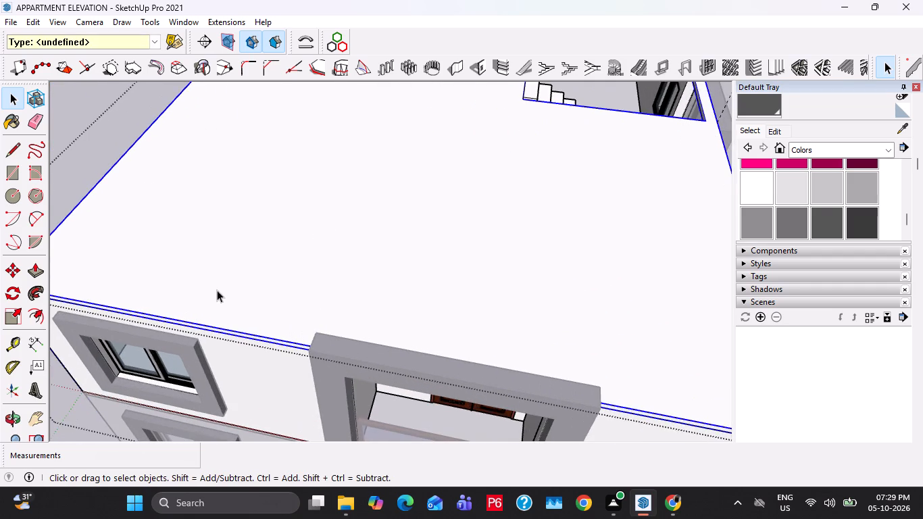
pyautogui.press('f')
pyautogui.click(186, 311)
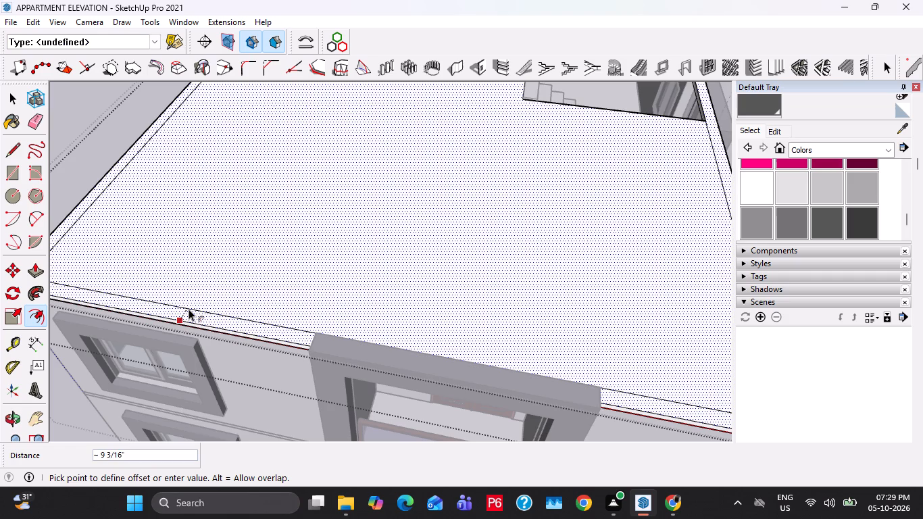
pyautogui.write('4.5')
pyautogui.hotkey('shift', '"')
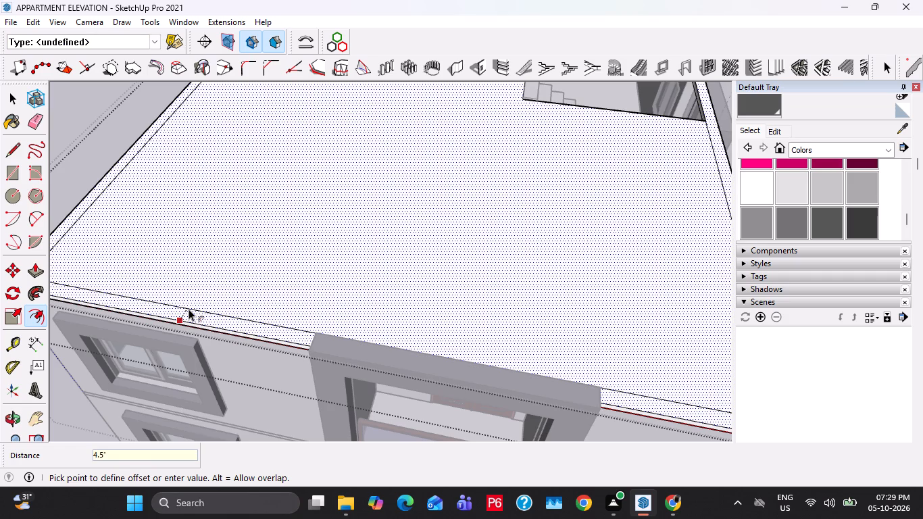
pyautogui.press('Return')
# Push/Pull the narrow strip around the roof edge up 3' as a parapet wall, then exit the group.
pyautogui.press('space')
pyautogui.click(172, 312)
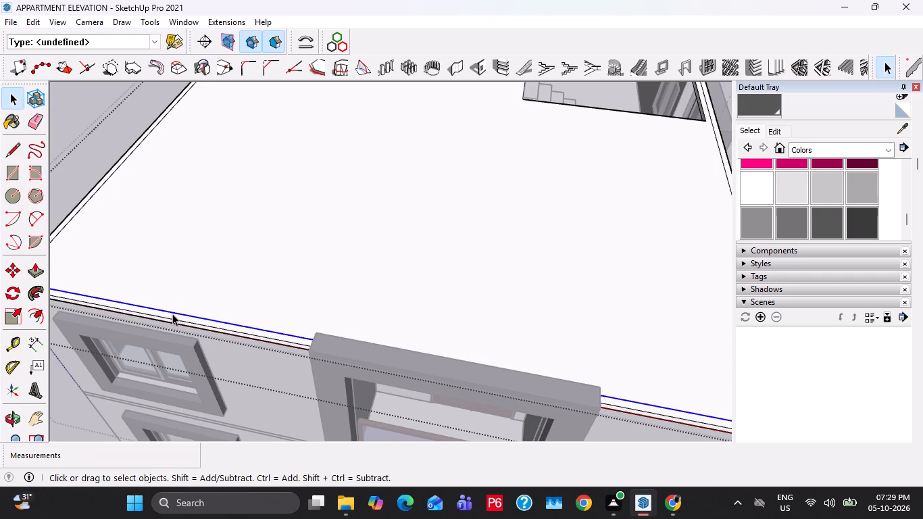
pyautogui.click(173, 316)
pyautogui.press('p')
pyautogui.click(173, 316)
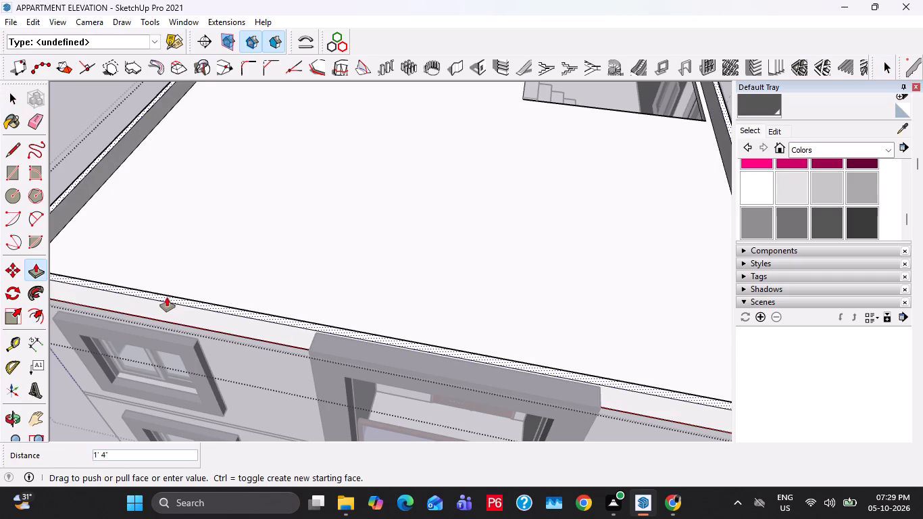
pyautogui.press('3')
pyautogui.press("'")
pyautogui.press('Return')
pyautogui.press('space')
pyautogui.scroll(-5, 220, 278)
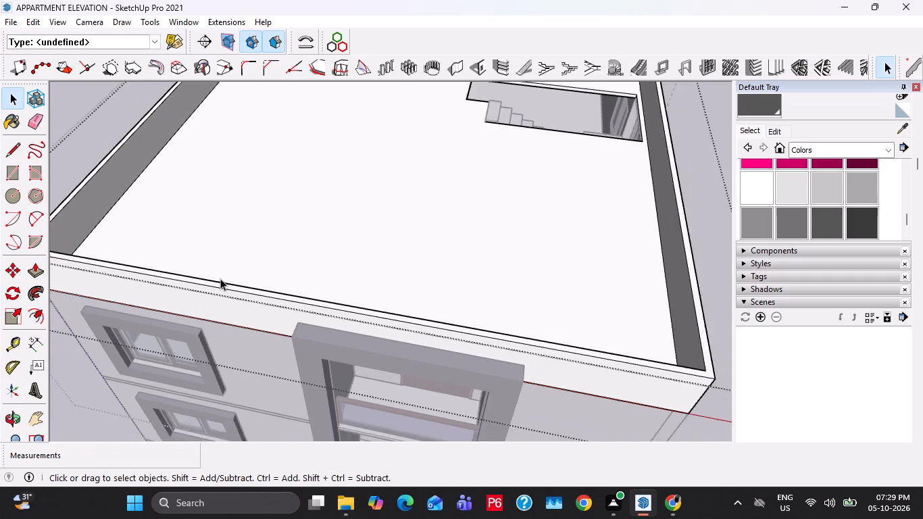
pyautogui.scroll(-9, 220, 278)
pyautogui.press('Escape')
pyautogui.press('Escape')
# Delete all construction guides from the model.
pyautogui.moveTo(392, 266); pyautogui.dragTo(166, 159, button='middle')
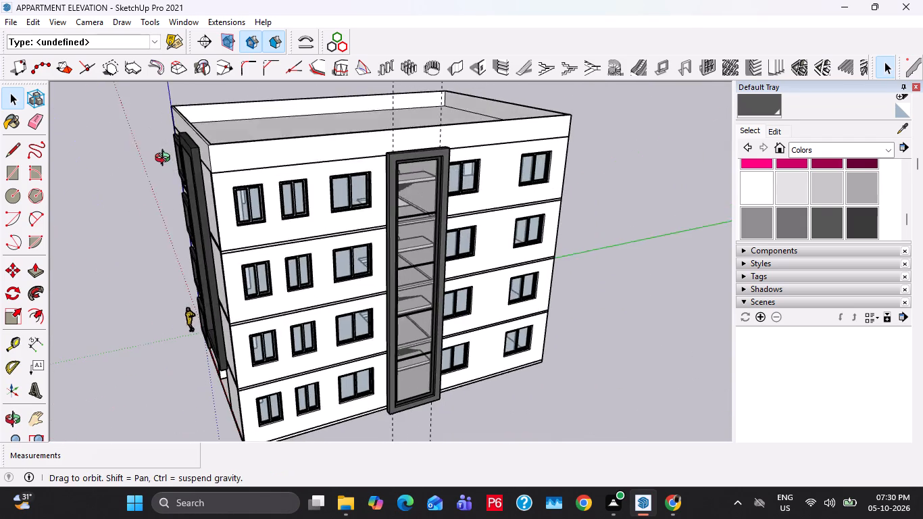
pyautogui.moveTo(166, 159); pyautogui.dragTo(472, 132, button='middle')
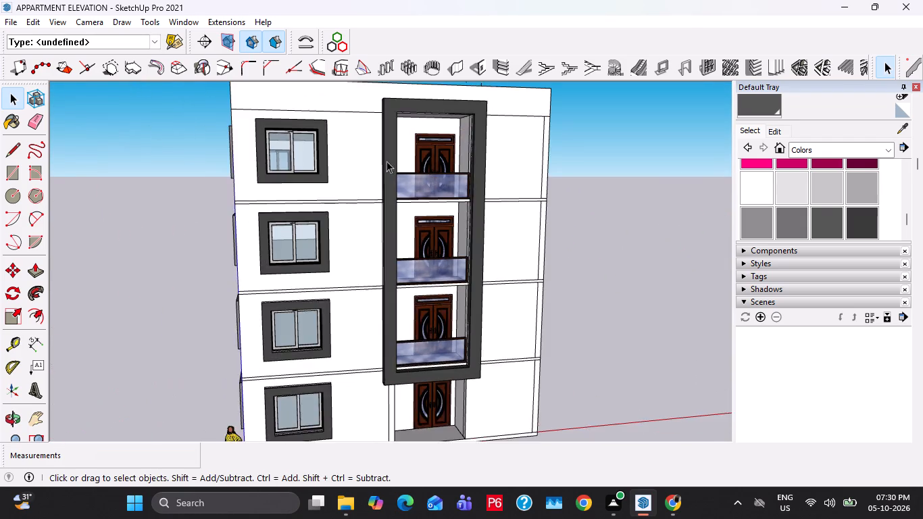
pyautogui.scroll(-4, 376, 168)
pyautogui.moveTo(293, 206); pyautogui.dragTo(484, 199, button='middle')
pyautogui.press('Escape')
pyautogui.press('Escape')
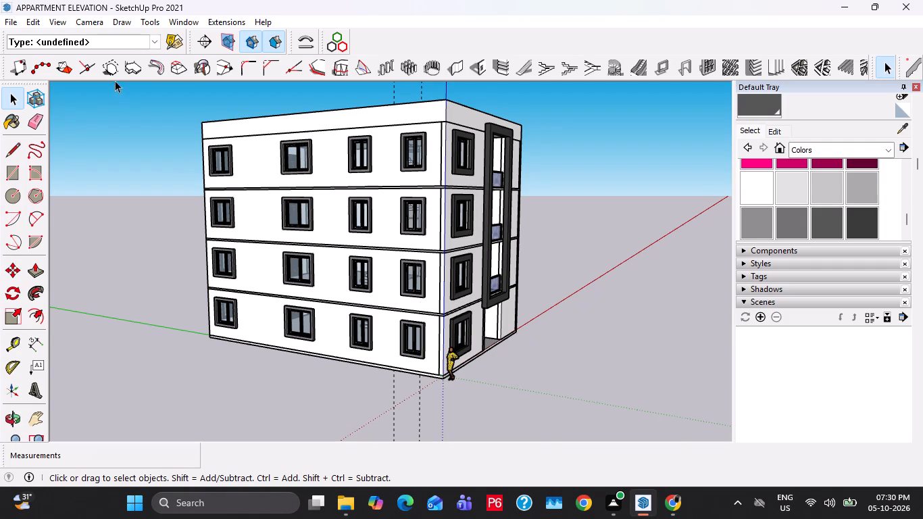
pyautogui.click(26, 25)
pyautogui.click(87, 147)
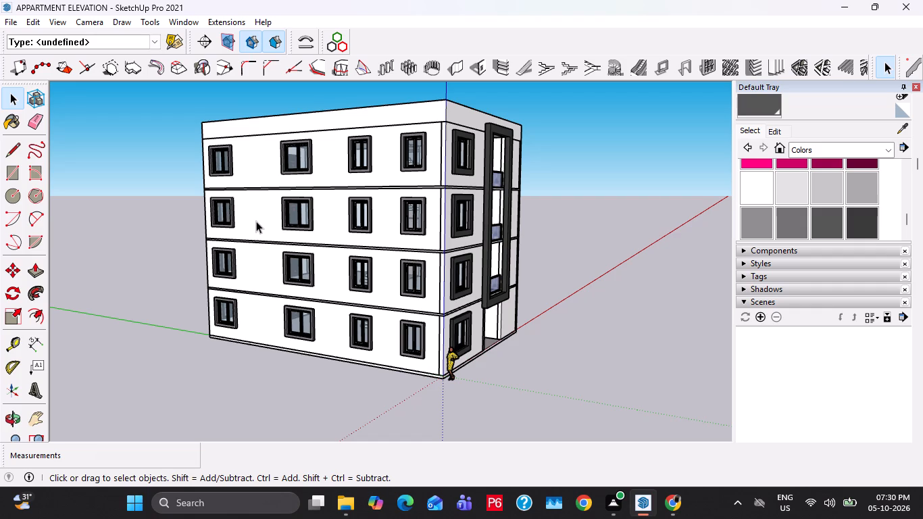
# Save the model.
pyautogui.hotkey('ctrl', 's')
# Place guides along the two side edges of the roof's stair opening that run toward the parapet.
pyautogui.scroll(-5, 319, 241)
pyautogui.moveTo(311, 245); pyautogui.dragTo(509, 336, button='middle')
pyautogui.scroll(5, 305, 245)
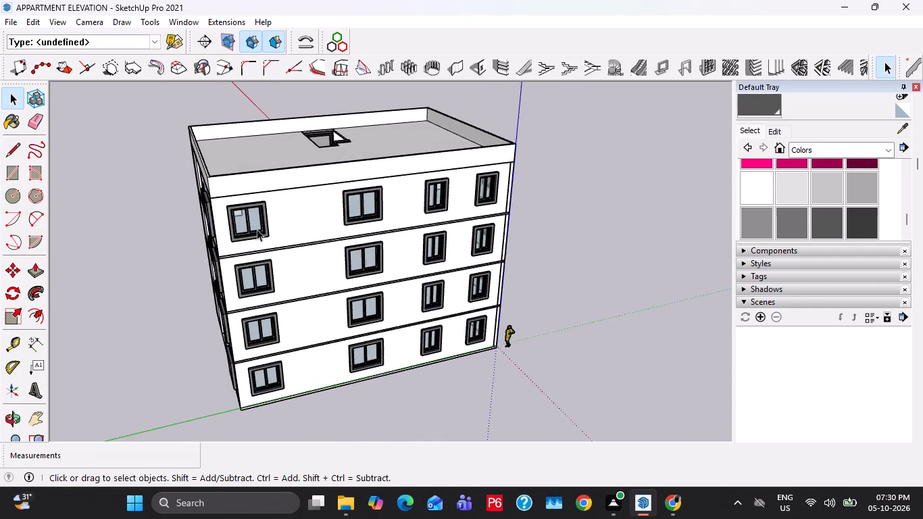
pyautogui.moveTo(234, 219); pyautogui.dragTo(418, 294, button='middle')
pyautogui.scroll(12, 274, 147)
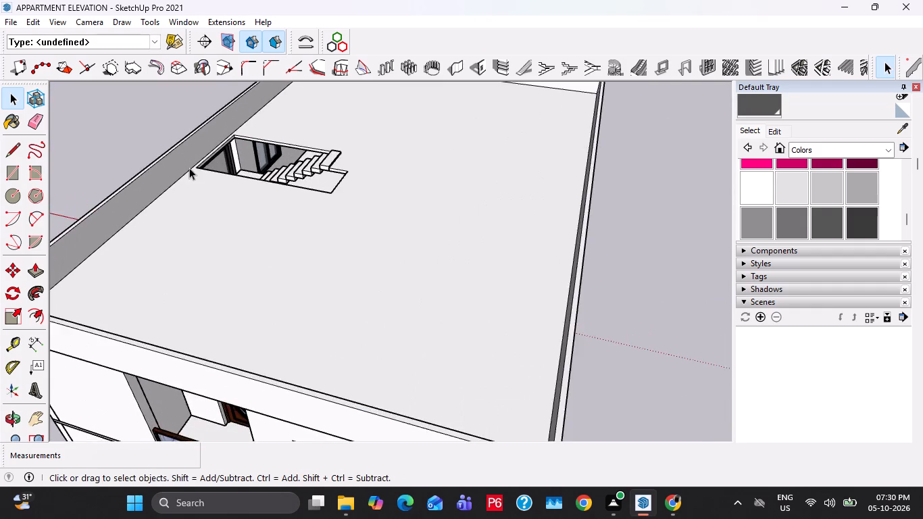
pyautogui.scroll(9, 189, 168)
pyautogui.moveTo(180, 168); pyautogui.dragTo(301, 217, button='middle')
pyautogui.scroll(3, 319, 283)
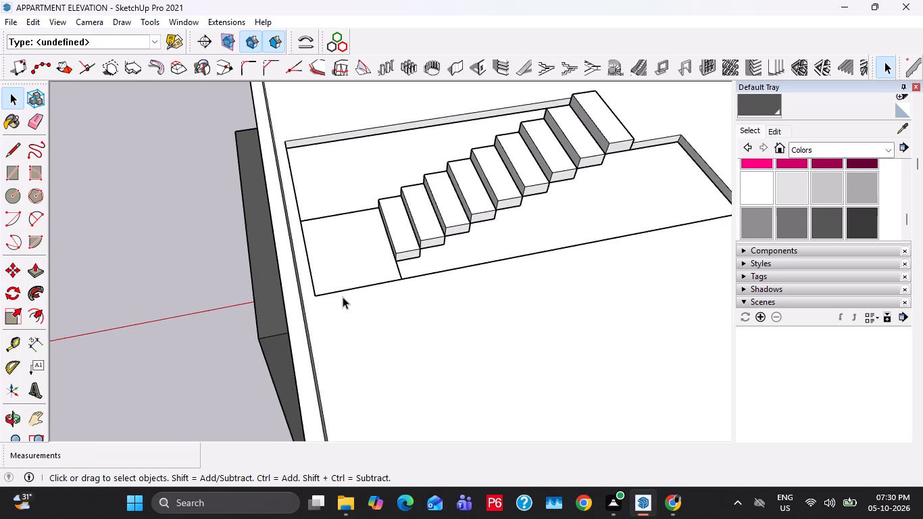
pyautogui.press('t')
pyautogui.doubleClick(358, 287)
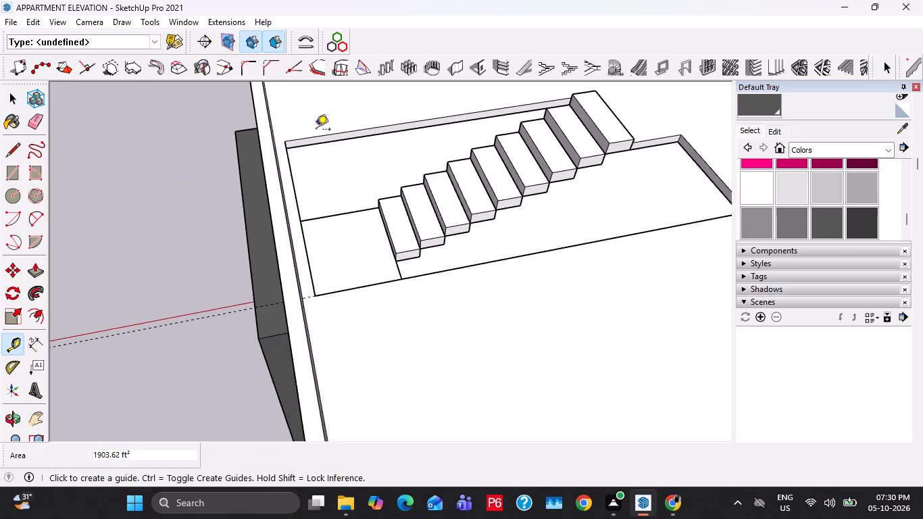
pyautogui.doubleClick(316, 134)
# Place two vertical guides at the parapet's base, in line with the side edges of the stair opening.
pyautogui.moveTo(309, 132); pyautogui.dragTo(211, 139, button='middle')
pyautogui.scroll(3, 285, 243)
pyautogui.press('space')
pyautogui.scroll(2, 388, 166)
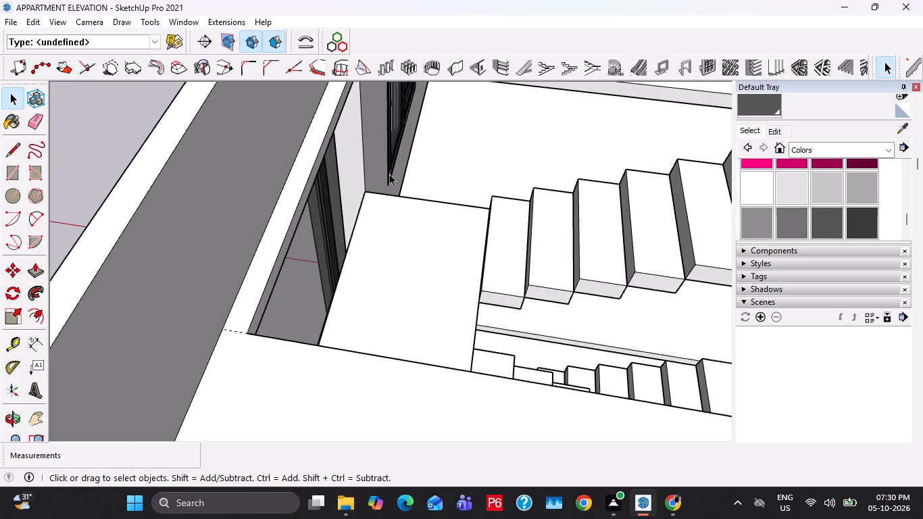
pyautogui.press('t')
pyautogui.click(364, 156)
pyautogui.click(221, 331)
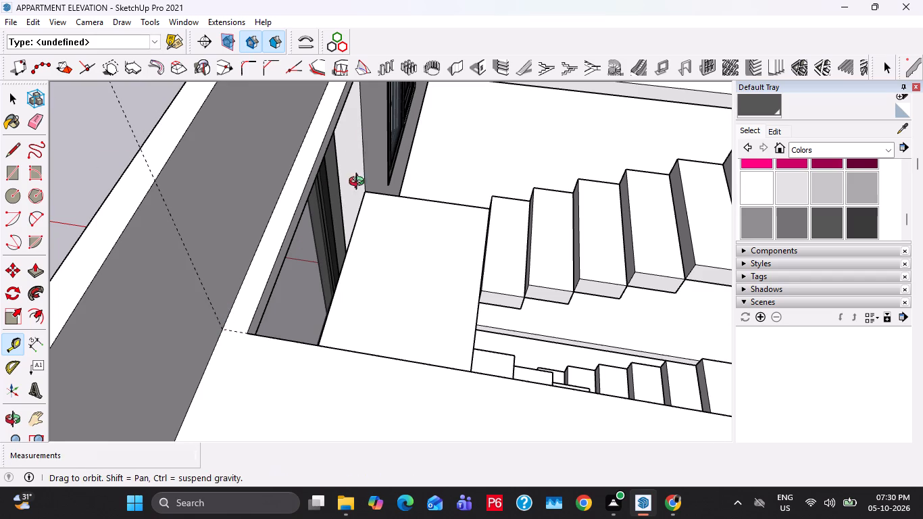
pyautogui.scroll(-5, 347, 253)
pyautogui.keyDown('shift'); pyautogui.moveTo(349, 217); pyautogui.dragTo(232, 209, button='middle'); pyautogui.keyUp('shift')
pyautogui.scroll(3, 408, 196)
pyautogui.click(405, 188)
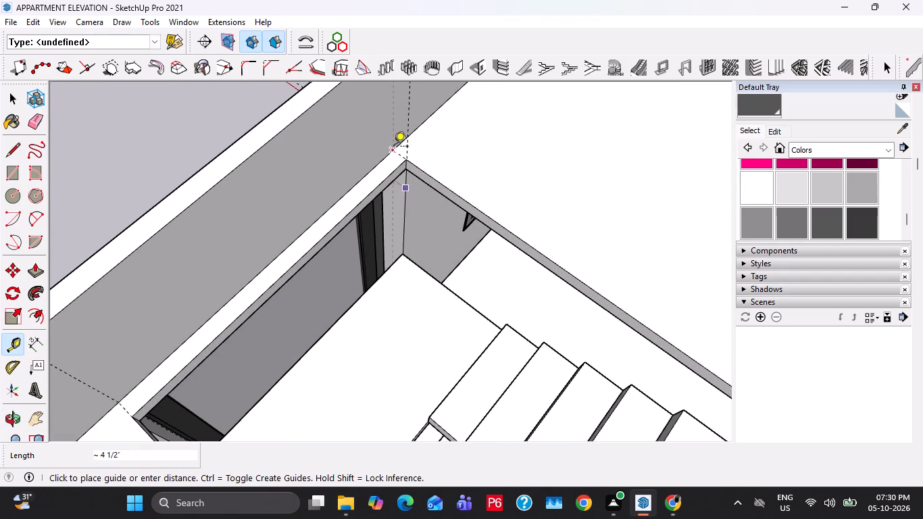
pyautogui.click(394, 147)
# Inside the top storey group, draw two lines across the parapet top at the vertical guides beside the stair opening.
pyautogui.press('space')
pyautogui.doubleClick(360, 140)
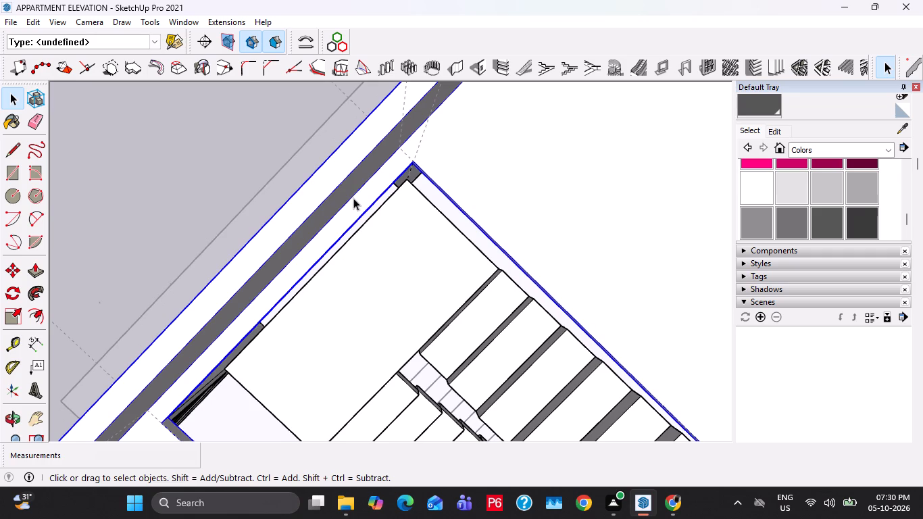
pyautogui.doubleClick(348, 187)
pyautogui.click(352, 171)
pyautogui.press('l')
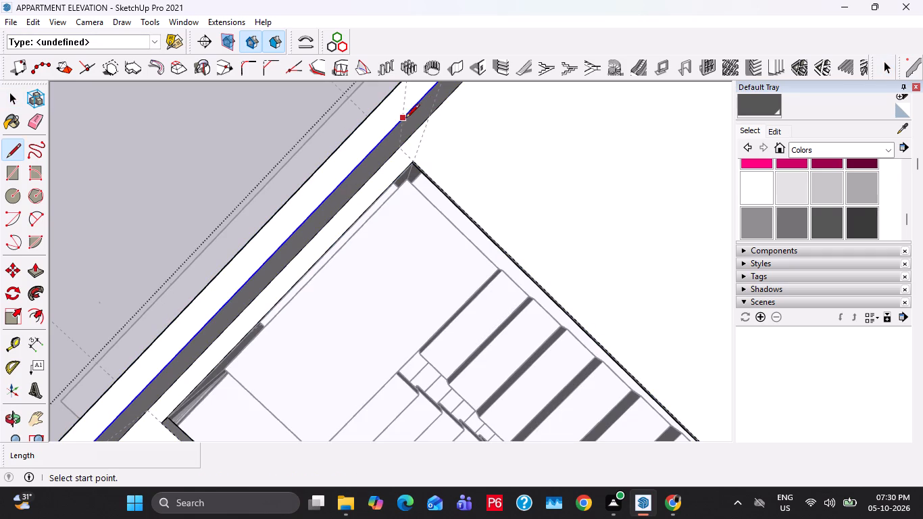
pyautogui.click(402, 112)
pyautogui.click(381, 104)
pyautogui.press('space')
pyautogui.scroll(-5, 399, 118)
pyautogui.scroll(3, 178, 276)
pyautogui.press('l')
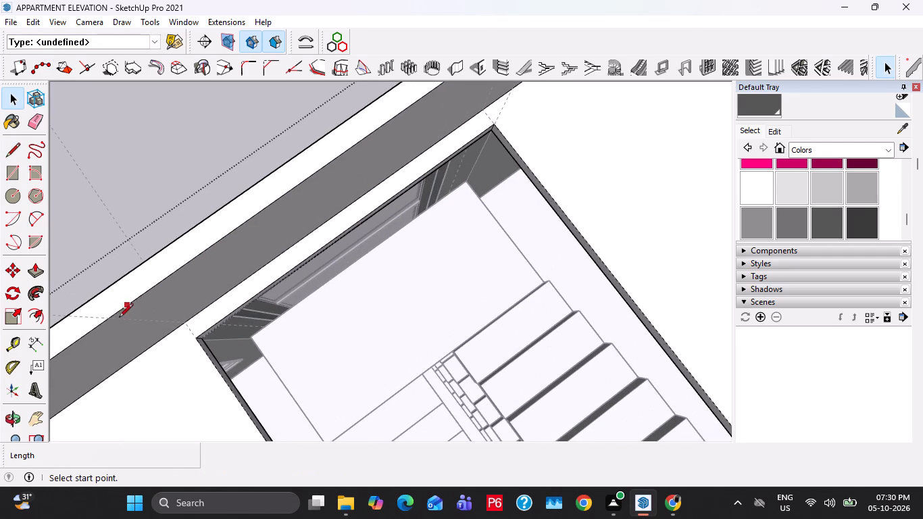
pyautogui.moveTo(117, 309); pyautogui.dragTo(283, 206, button='middle')
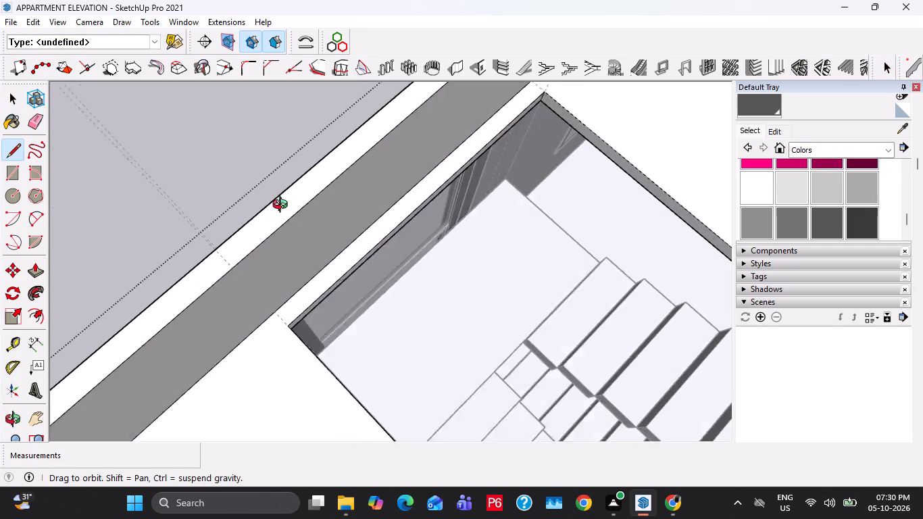
pyautogui.moveTo(283, 206); pyautogui.dragTo(289, 197, button='middle')
pyautogui.click(236, 238)
pyautogui.click(213, 220)
pyautogui.press('space')
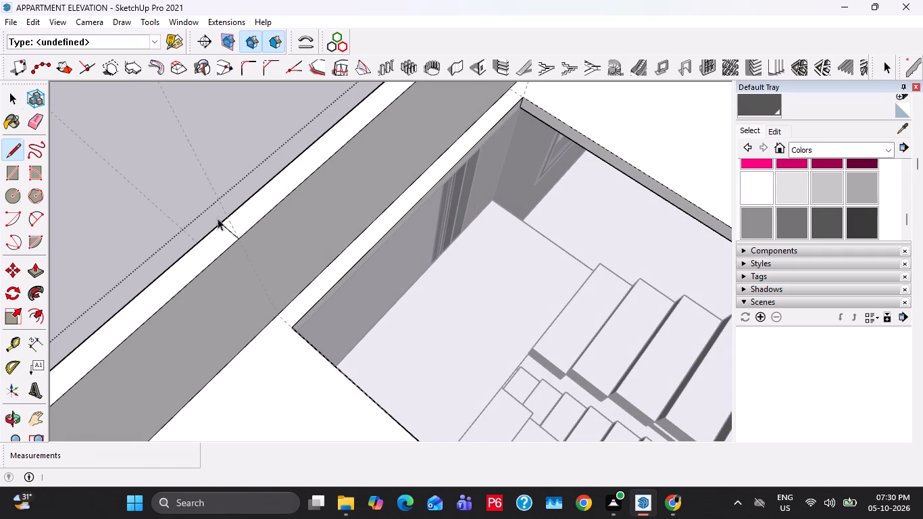
# Push/Pull the parapet's top face between the two lines up 5' beside the stair opening.
pyautogui.click(270, 201)
pyautogui.press('p')
pyautogui.click(274, 199)
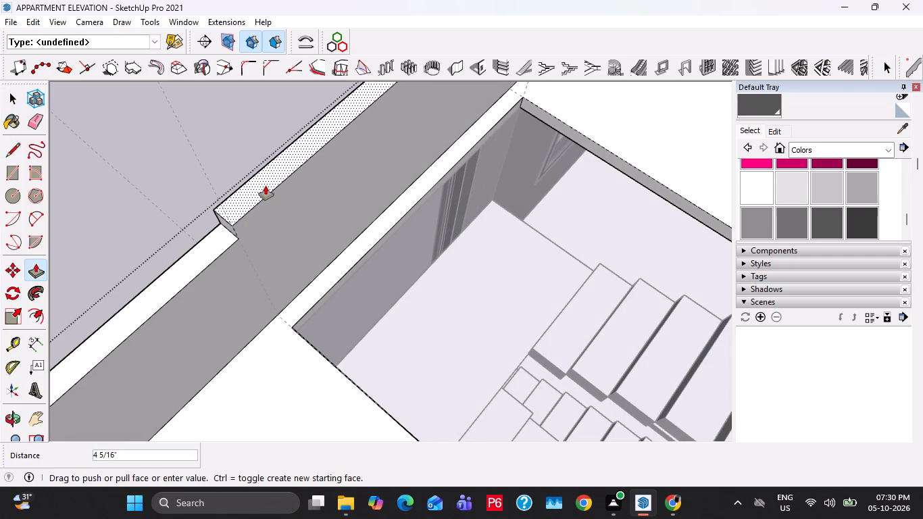
pyautogui.press('5')
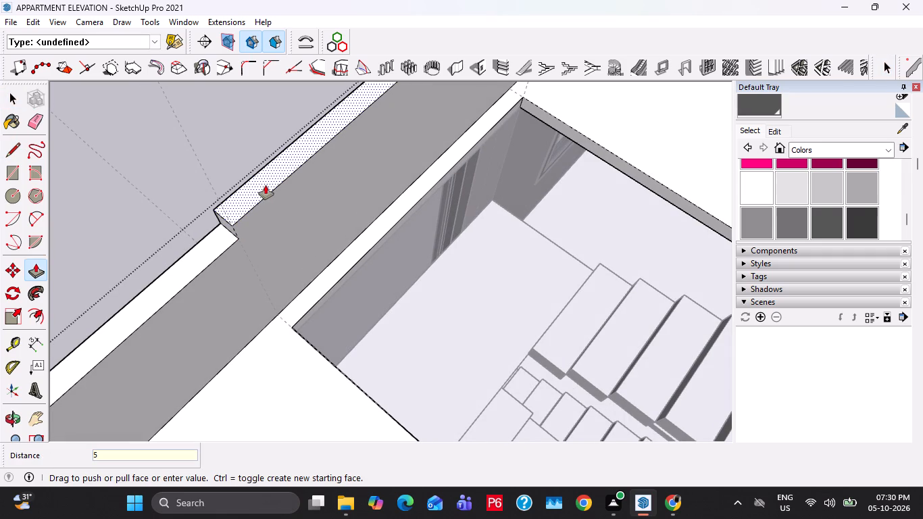
pyautogui.press("'")
pyautogui.press('Return')
pyautogui.press('space')
pyautogui.scroll(-6, 259, 258)
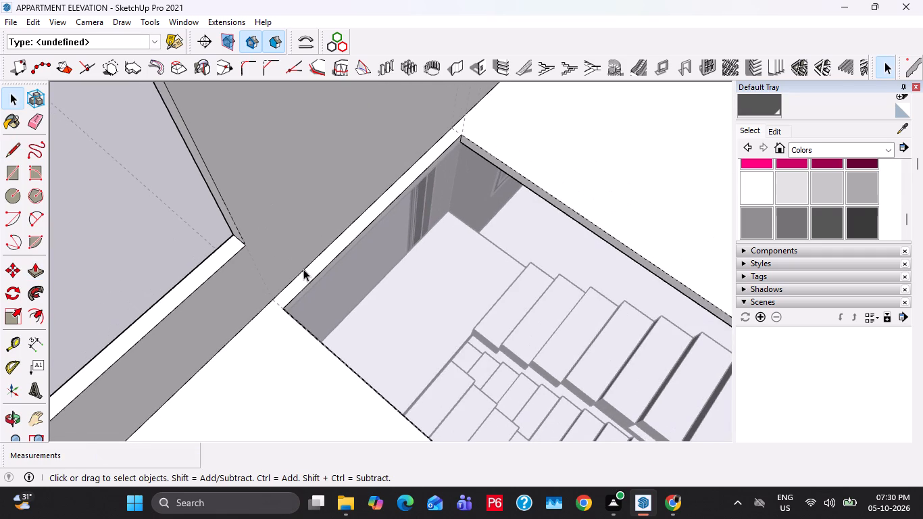
# Place a guide on the roof slab 9" outward from one side edge of the stair opening.
pyautogui.moveTo(324, 291); pyautogui.dragTo(202, 259, button='middle')
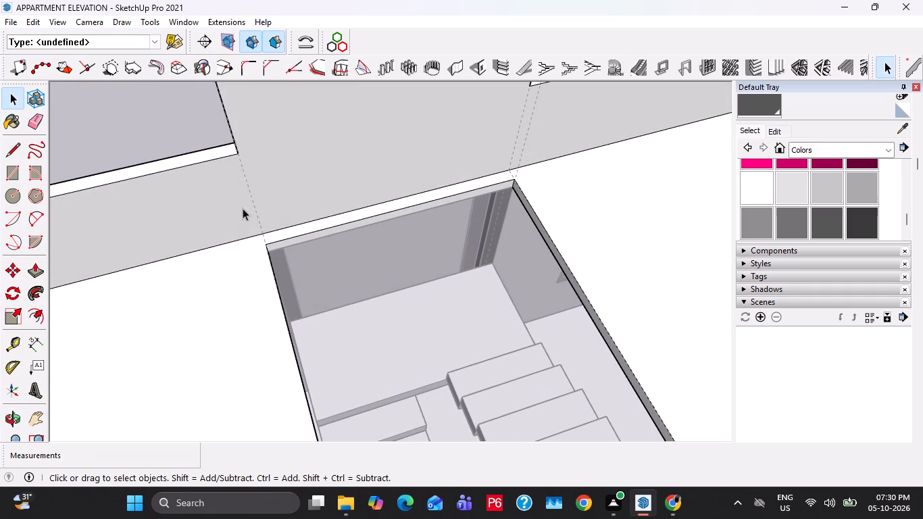
pyautogui.scroll(3, 253, 222)
pyautogui.scroll(4, 272, 280)
pyautogui.moveTo(270, 272); pyautogui.dragTo(193, 272, button='middle')
pyautogui.press('t')
pyautogui.click(259, 245)
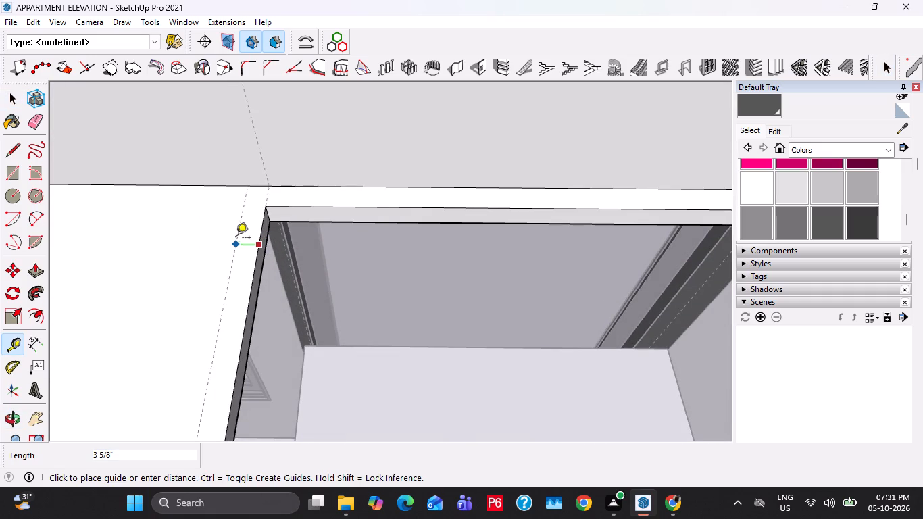
pyautogui.write('9"')
pyautogui.press('Return')
pyautogui.press('space')
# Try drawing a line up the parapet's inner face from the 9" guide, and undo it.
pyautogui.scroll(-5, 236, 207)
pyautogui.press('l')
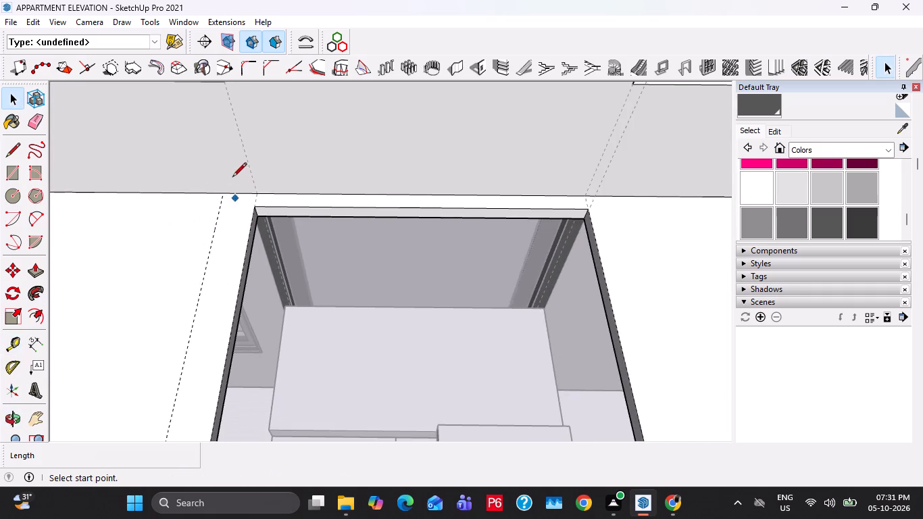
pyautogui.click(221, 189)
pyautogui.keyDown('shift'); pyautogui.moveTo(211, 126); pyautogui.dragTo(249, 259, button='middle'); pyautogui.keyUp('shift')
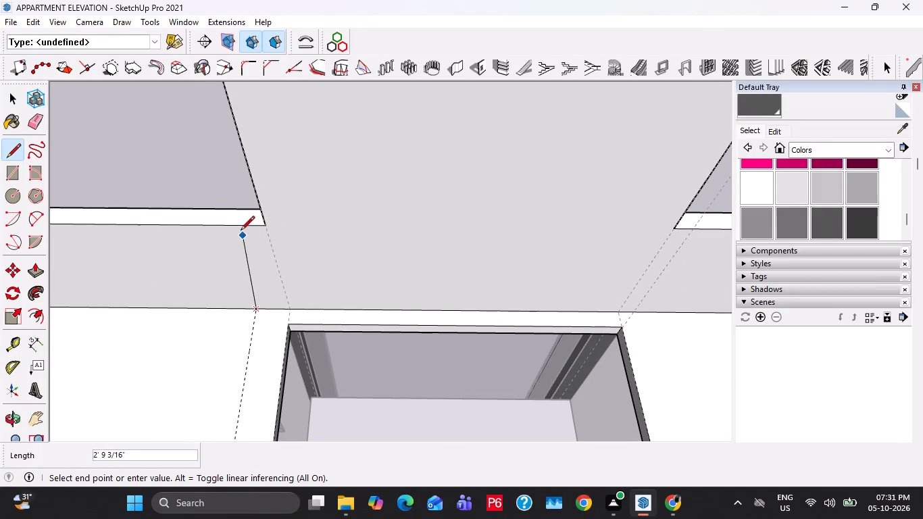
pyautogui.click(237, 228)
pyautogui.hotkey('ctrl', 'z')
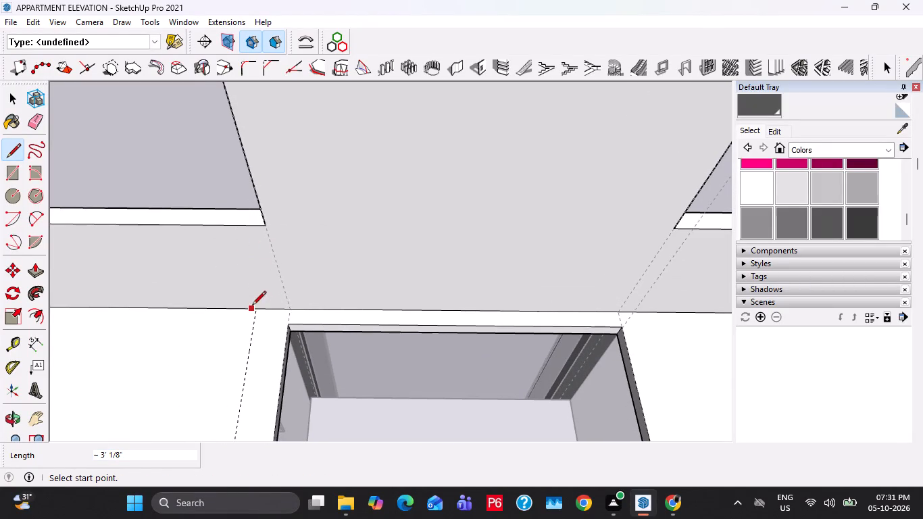
# Draw a line from the 9" guide up the parapet's inner face and across the parapet top.
pyautogui.click(259, 310)
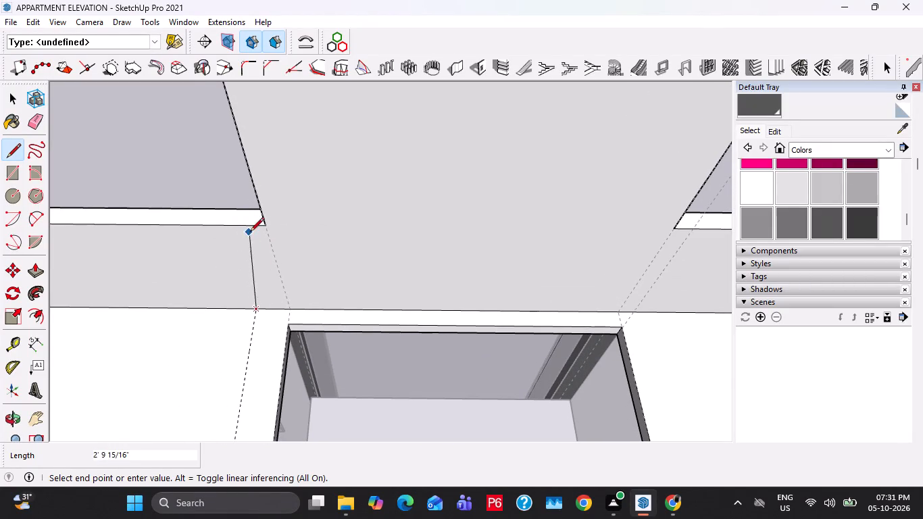
pyautogui.click(231, 224)
pyautogui.press('space')
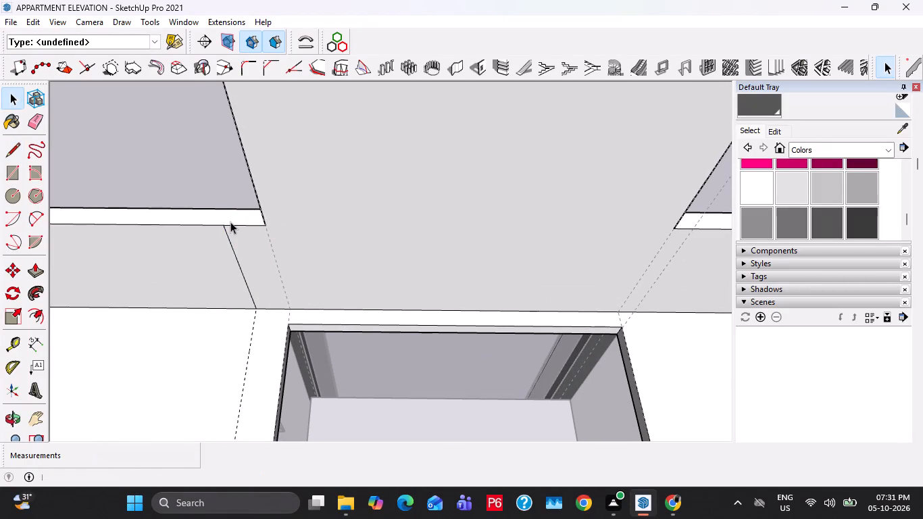
pyautogui.press('l')
pyautogui.click(225, 224)
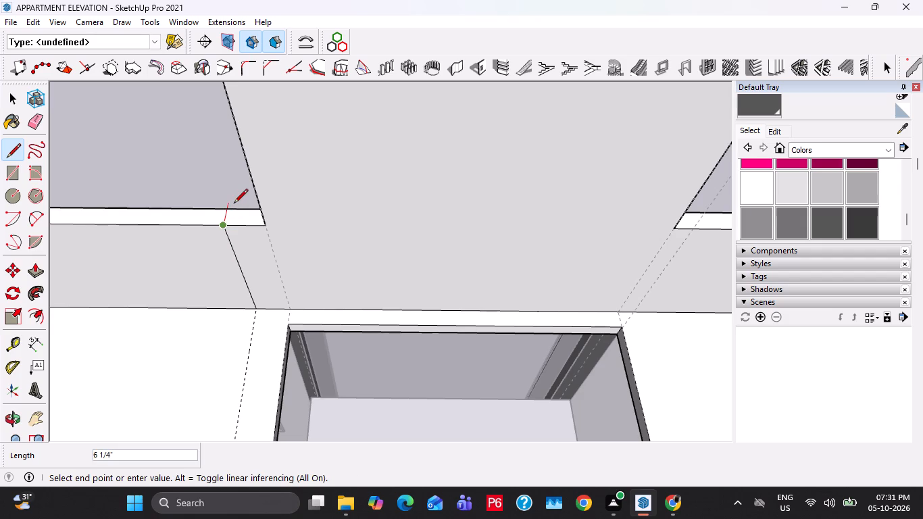
pyautogui.click(230, 207)
# Push/Pull the marked parapet top section up level with the top of the raised wall.
pyautogui.press('space')
pyautogui.click(258, 216)
pyautogui.scroll(-5, 258, 220)
pyautogui.press('p')
pyautogui.click(258, 228)
pyautogui.scroll(-5, 255, 219)
pyautogui.keyDown('shift'); pyautogui.moveTo(273, 155); pyautogui.dragTo(297, 241, button='middle'); pyautogui.keyUp('shift')
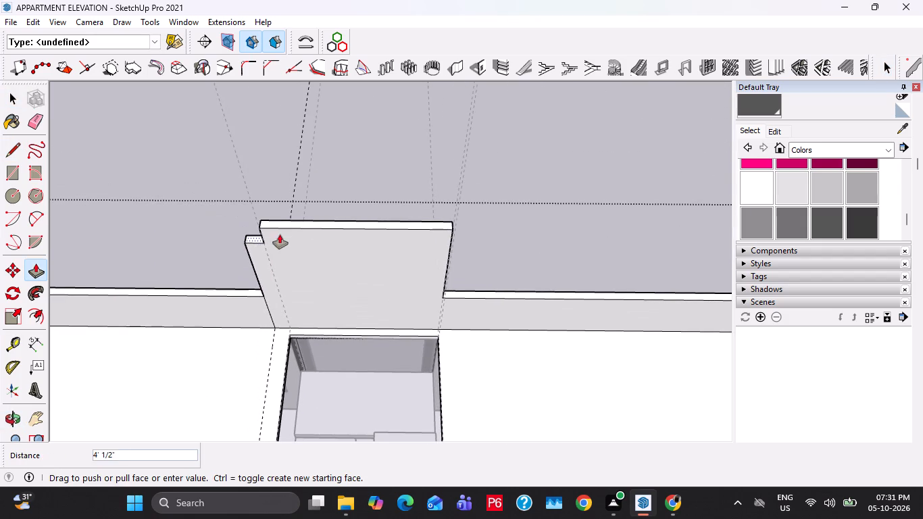
pyautogui.click(274, 228)
# Divide the widened wall's inner face at the opening's edge and Push/Pull the 9" strip along the stair opening to its far corner.
pyautogui.press('space')
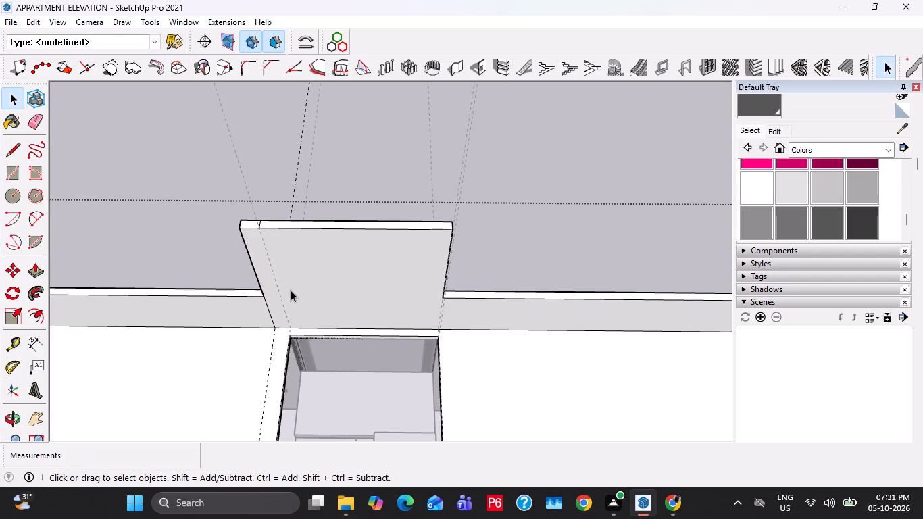
pyautogui.press('l')
pyautogui.click(259, 228)
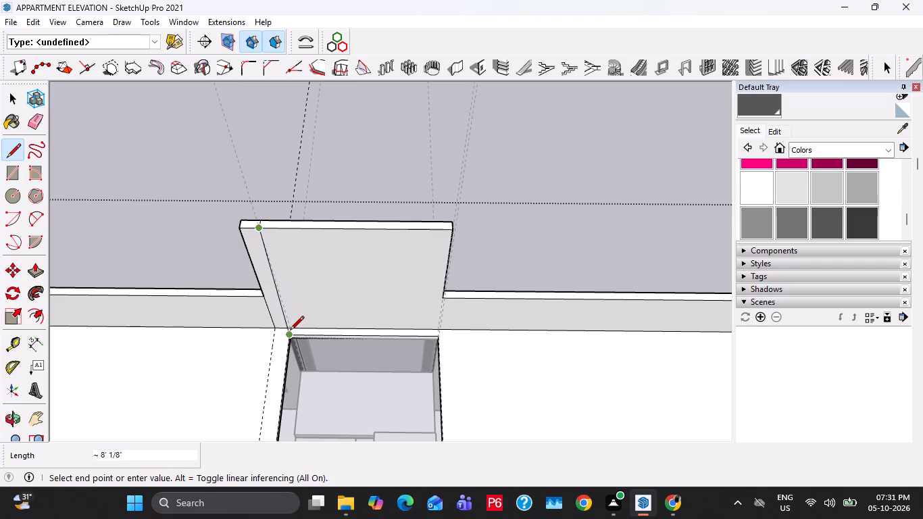
pyautogui.click(290, 326)
pyautogui.press('space')
pyautogui.click(272, 299)
pyautogui.press('p')
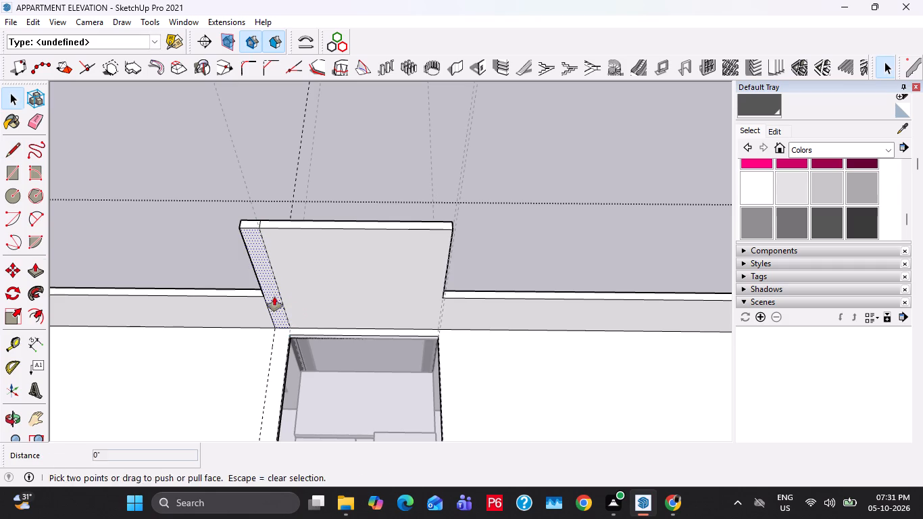
pyautogui.click(274, 297)
pyautogui.scroll(-4, 251, 391)
pyautogui.moveTo(249, 393); pyautogui.dragTo(263, 288, button='middle')
pyautogui.moveTo(252, 330); pyautogui.dragTo(245, 386, button='middle')
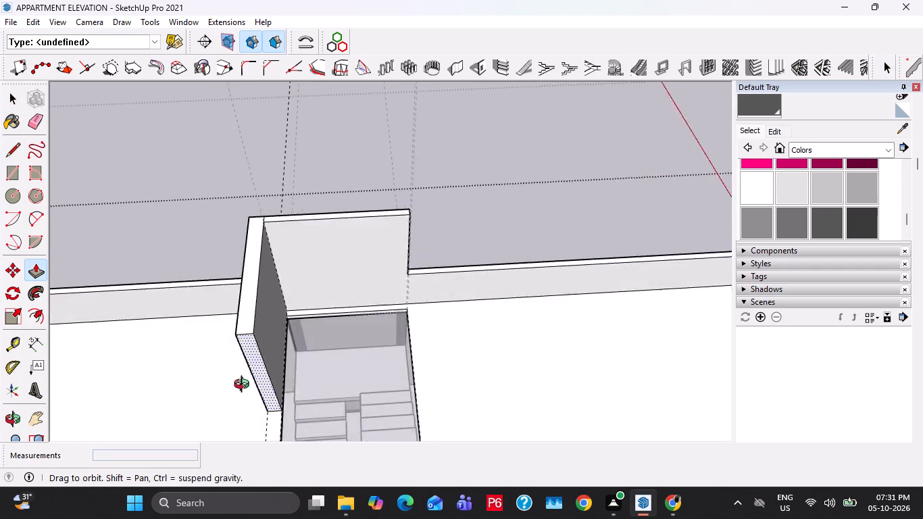
pyautogui.moveTo(245, 386); pyautogui.dragTo(265, 210, button='middle')
pyautogui.click(307, 382)
pyautogui.press('space')
# Push/Pull the other end face of the raised parapet wall outward 9".
pyautogui.scroll(2, 449, 182)
pyautogui.keyDown('shift'); pyautogui.moveTo(446, 162); pyautogui.dragTo(342, 327, button='middle'); pyautogui.keyUp('shift')
pyautogui.scroll(4, 346, 258)
pyautogui.moveTo(323, 280); pyautogui.dragTo(310, 280, button='middle')
pyautogui.scroll(3, 335, 232)
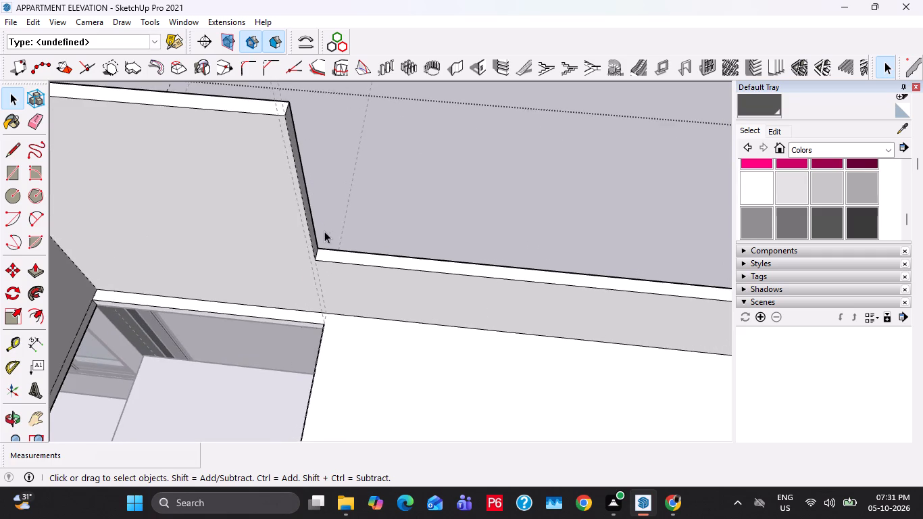
pyautogui.scroll(4, 314, 231)
pyautogui.click(313, 231)
pyautogui.press('p')
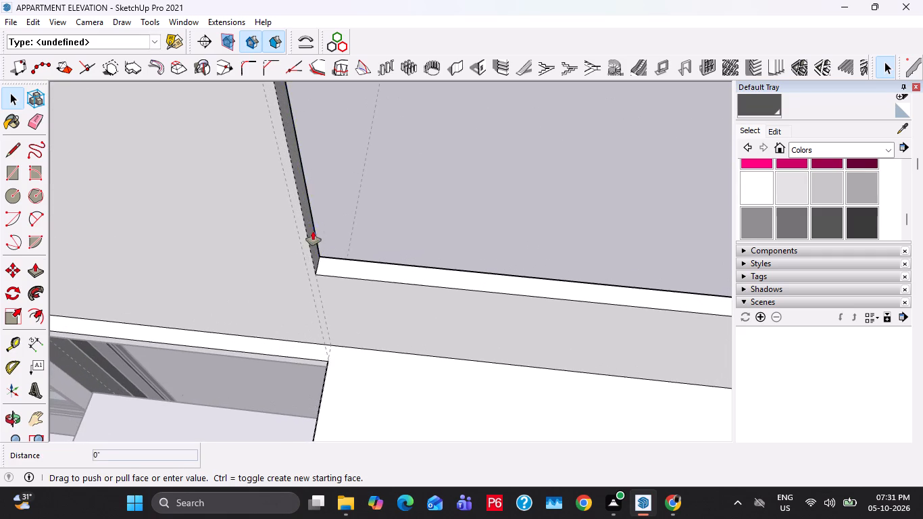
pyautogui.click(313, 231)
pyautogui.write('9"')
pyautogui.press('Return')
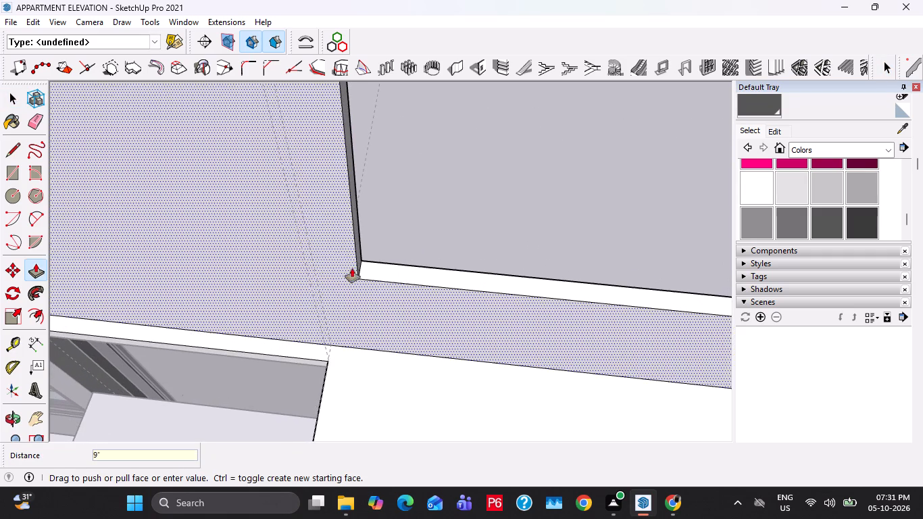
# Copy the extended wall's inner end edge 9" back and draw lines from both edges down the parapet face to the roof slab.
pyautogui.press('space')
pyautogui.click(359, 262)
pyautogui.press('m')
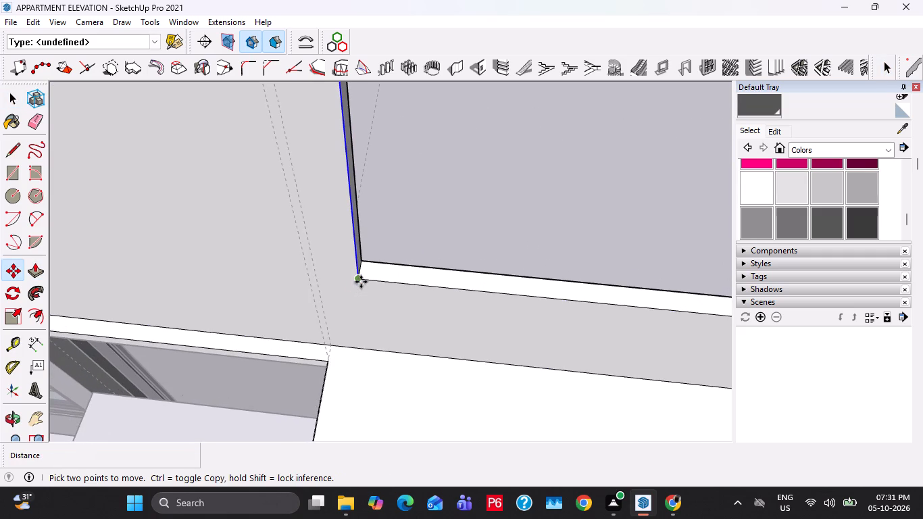
pyautogui.click(361, 282)
pyautogui.write('9"')
pyautogui.press('Return')
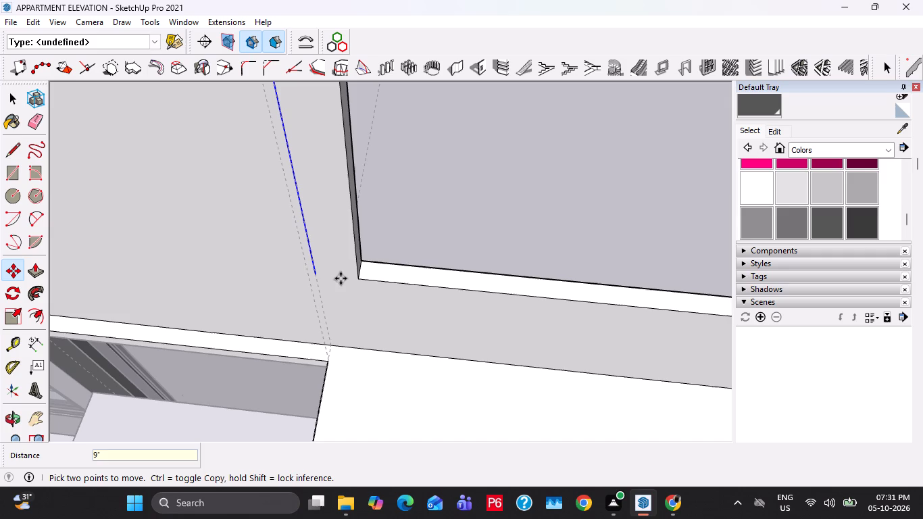
pyautogui.press('space')
pyautogui.press('l')
pyautogui.click(320, 276)
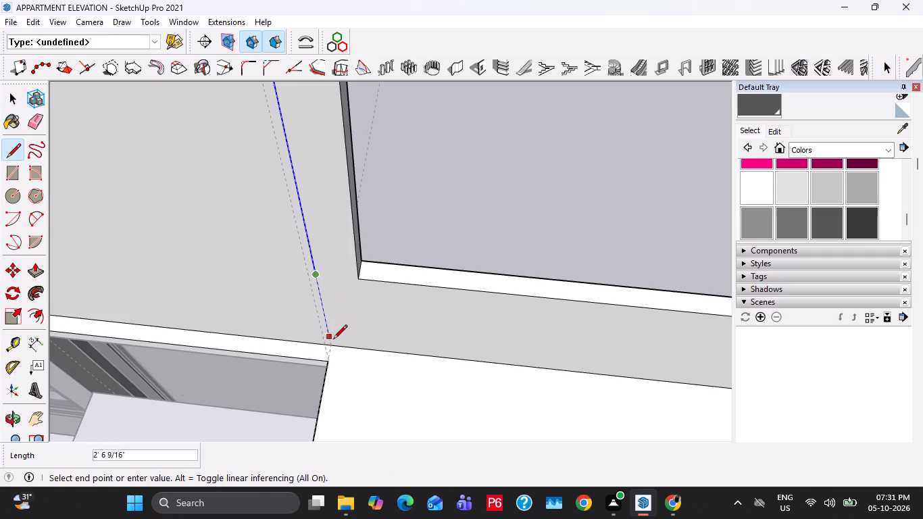
pyautogui.click(333, 345)
pyautogui.click(364, 276)
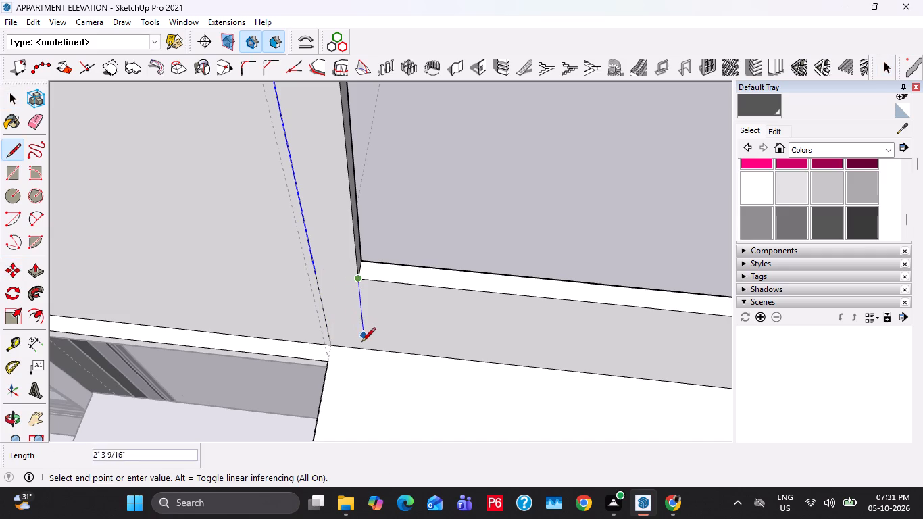
pyautogui.click(362, 345)
# Push/Pull the 9" strip along the other side of the stair opening, flush with the first side wall's end.
pyautogui.press('space')
pyautogui.click(341, 302)
pyautogui.scroll(-5, 341, 302)
pyautogui.press('p')
pyautogui.click(341, 302)
pyautogui.scroll(-5, 330, 326)
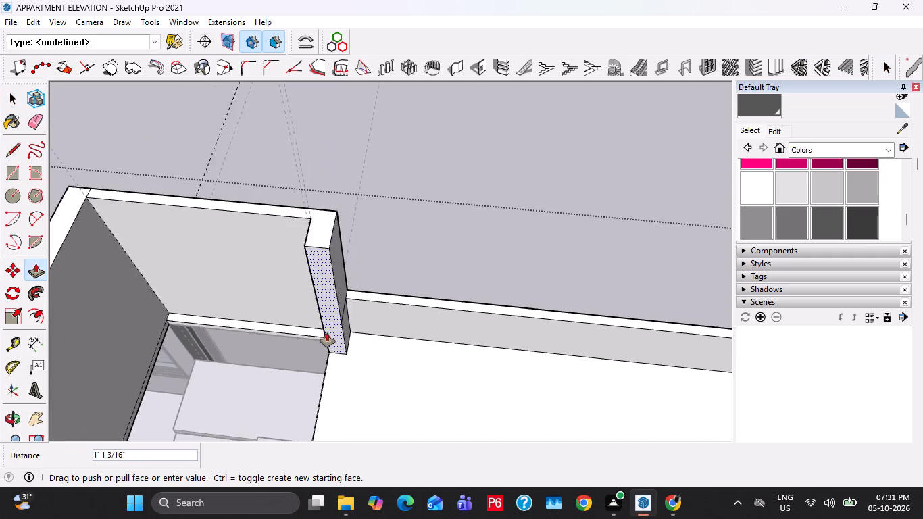
pyautogui.scroll(-6, 327, 332)
pyautogui.keyDown('shift'); pyautogui.moveTo(295, 353); pyautogui.dragTo(389, 226, button='middle'); pyautogui.keyUp('shift')
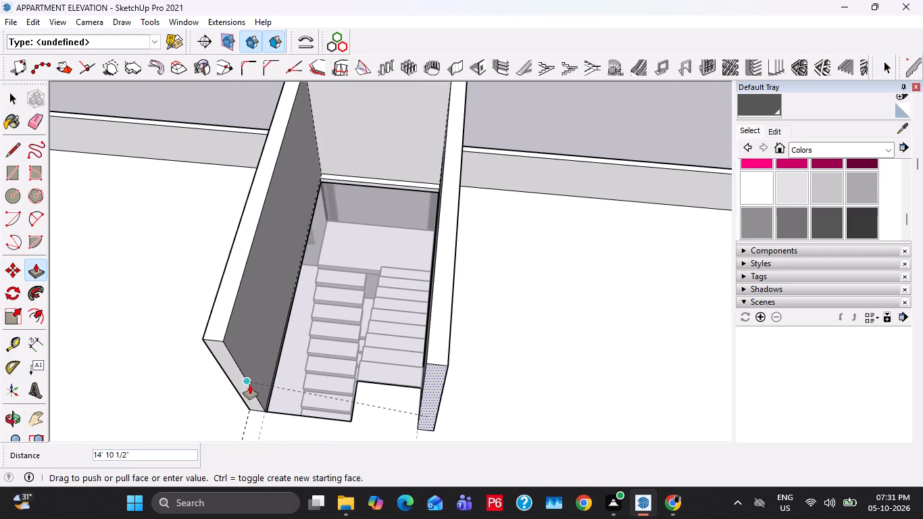
pyautogui.click(251, 385)
pyautogui.press('space')
# Push/Pull the first side wall's end face out 9" beyond the stair opening.
pyautogui.moveTo(313, 418); pyautogui.dragTo(284, 353, button='middle')
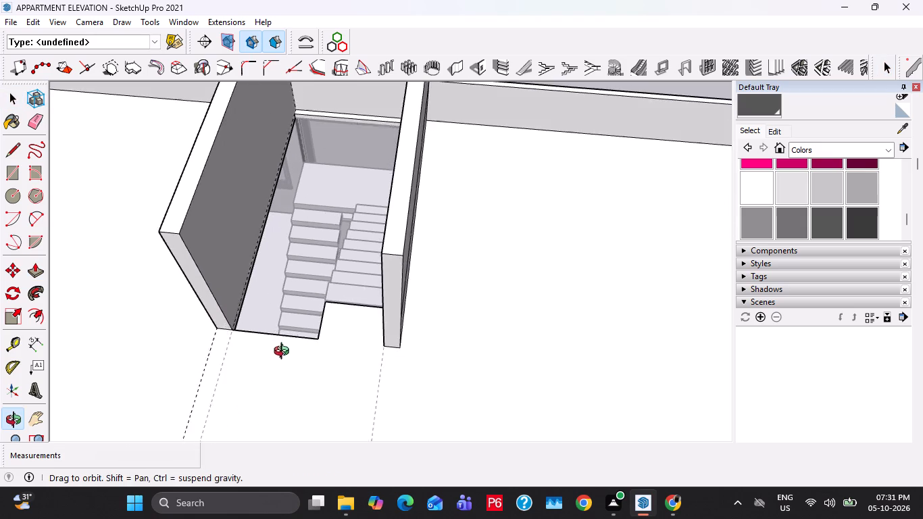
pyautogui.moveTo(284, 353); pyautogui.dragTo(284, 353, button='middle')
pyautogui.scroll(5, 211, 335)
pyautogui.click(234, 357)
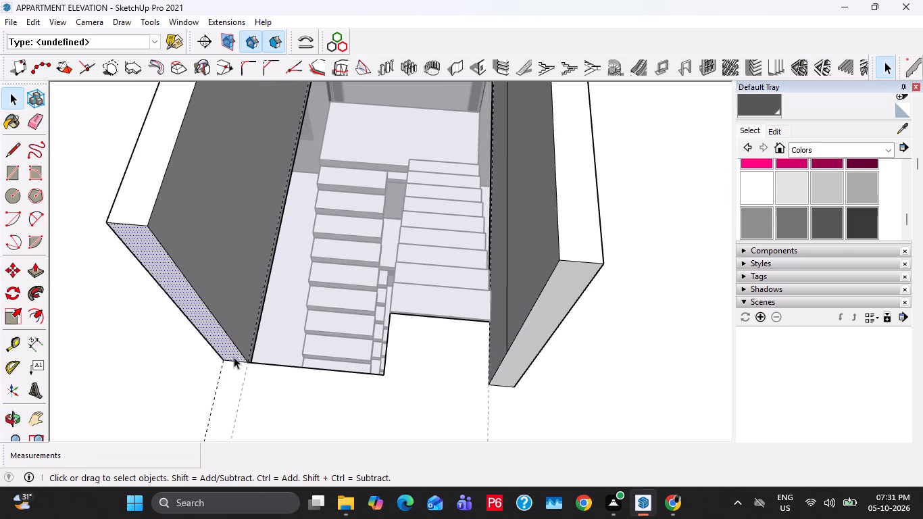
pyautogui.press('p')
pyautogui.click(234, 357)
pyautogui.write('9"')
pyautogui.press('Return')
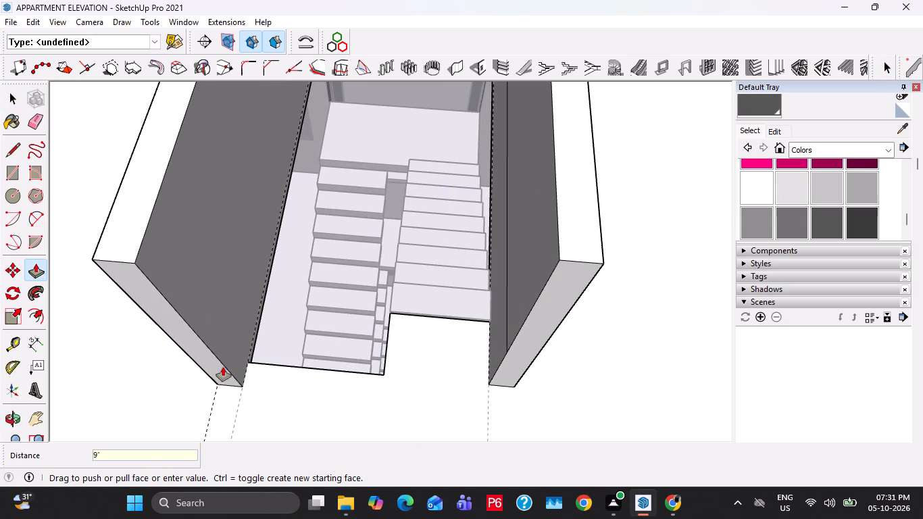
# Copy the wall's inner end edge 9" back and Push/Pull the strip across to the opposite wall's outer face to close the enclosure.
pyautogui.press('space')
pyautogui.doubleClick(228, 364)
pyautogui.press('m')
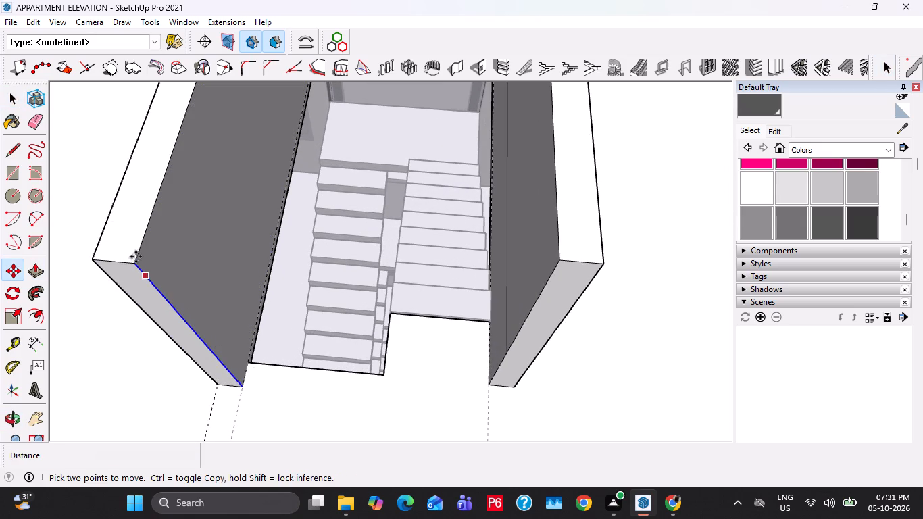
pyautogui.click(135, 256)
pyautogui.write('9"')
pyautogui.press('Return')
pyautogui.press('space')
pyautogui.click(150, 278)
pyautogui.press('p')
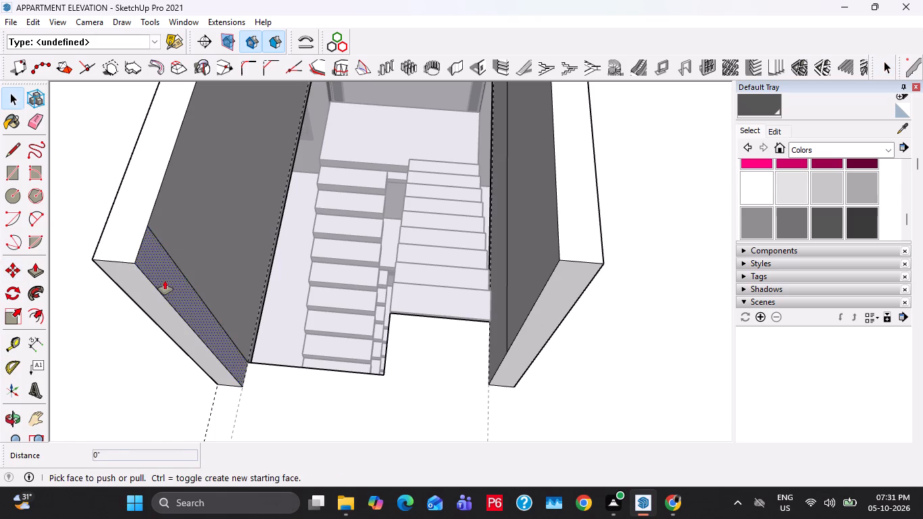
pyautogui.click(165, 280)
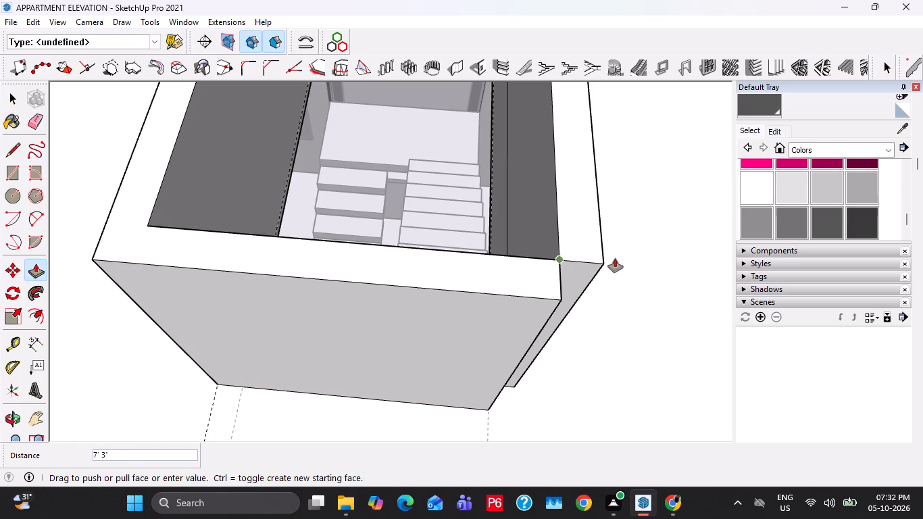
pyautogui.click(603, 253)
pyautogui.press('space')
pyautogui.scroll(-7, 469, 276)
pyautogui.press('Escape')
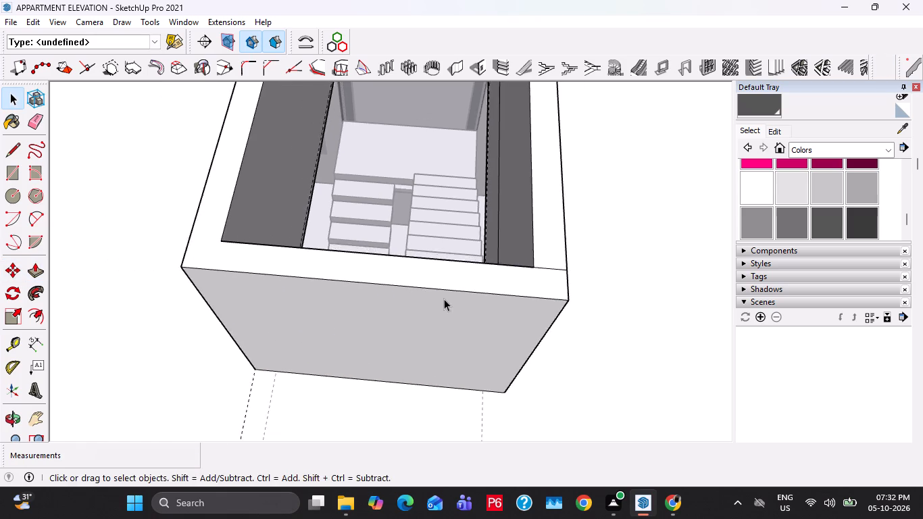
# Draw a rectangle over the full outline of the stair enclosure walls and Push/Pull it up 4" as a roof slab.
pyautogui.scroll(-3, 444, 299)
pyautogui.press('space')
pyautogui.moveTo(345, 301); pyautogui.dragTo(364, 340, button='middle')
pyautogui.scroll(-6, 358, 334)
pyautogui.press('r')
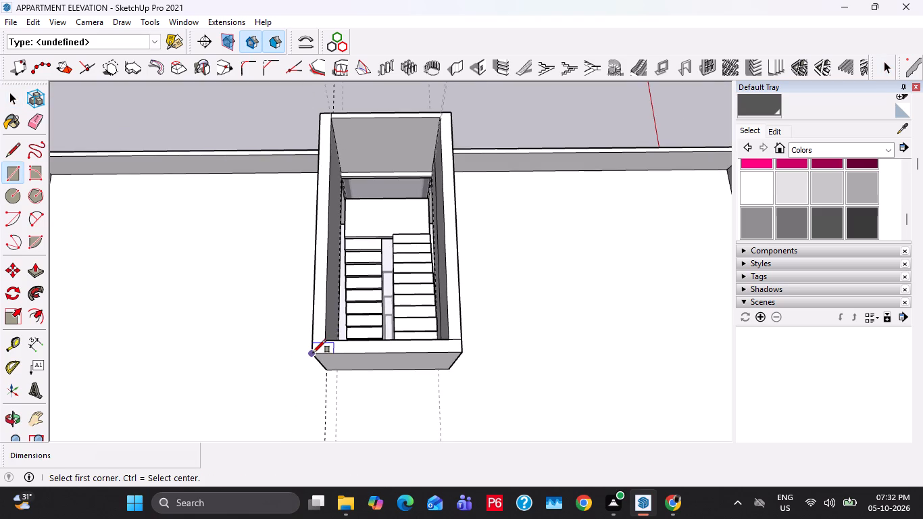
pyautogui.moveTo(313, 353); pyautogui.dragTo(316, 347)
pyautogui.click(451, 112)
pyautogui.press('space')
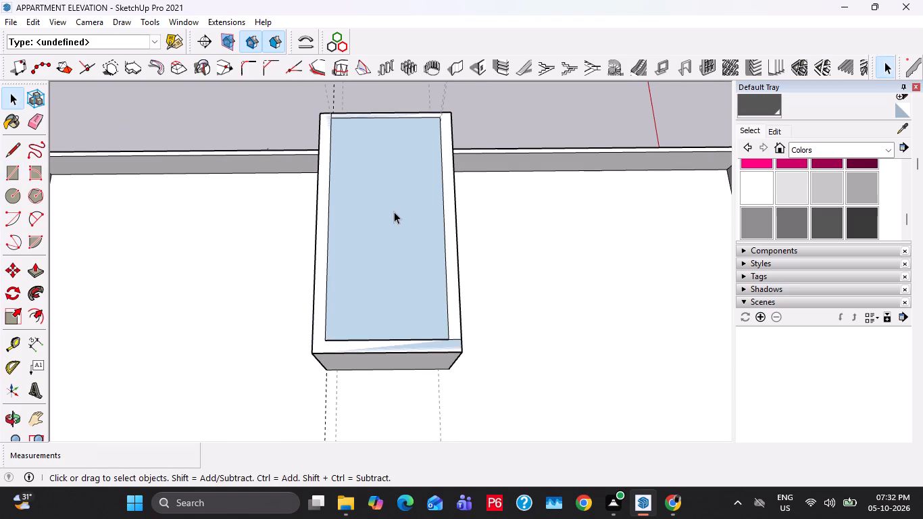
pyautogui.press('p')
pyautogui.click(393, 212)
pyautogui.write('4"')
pyautogui.press('Return')
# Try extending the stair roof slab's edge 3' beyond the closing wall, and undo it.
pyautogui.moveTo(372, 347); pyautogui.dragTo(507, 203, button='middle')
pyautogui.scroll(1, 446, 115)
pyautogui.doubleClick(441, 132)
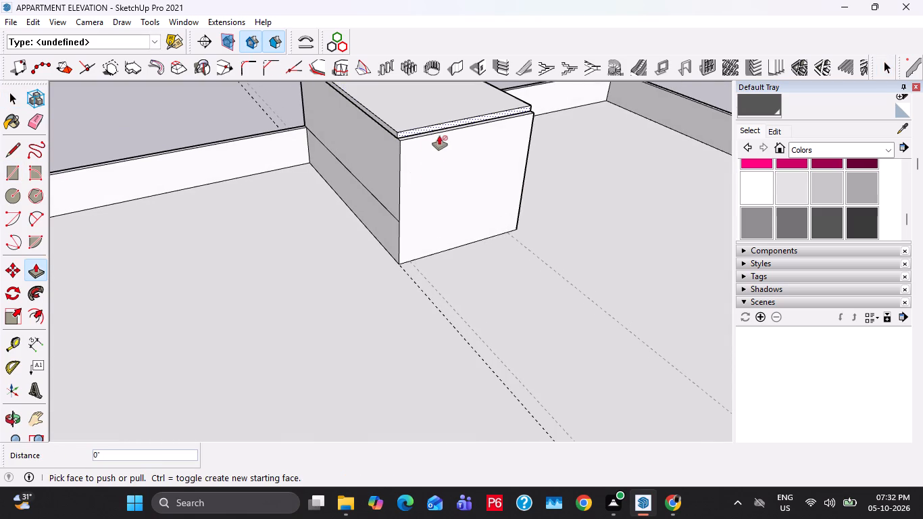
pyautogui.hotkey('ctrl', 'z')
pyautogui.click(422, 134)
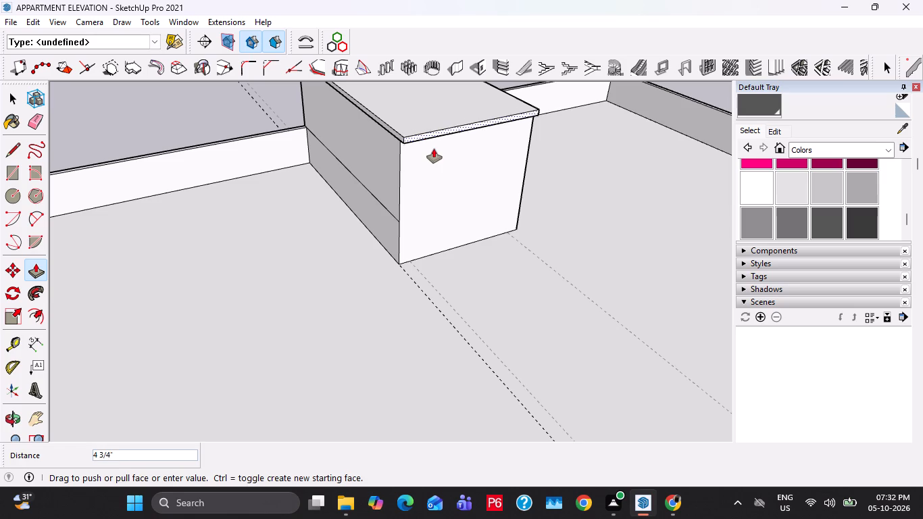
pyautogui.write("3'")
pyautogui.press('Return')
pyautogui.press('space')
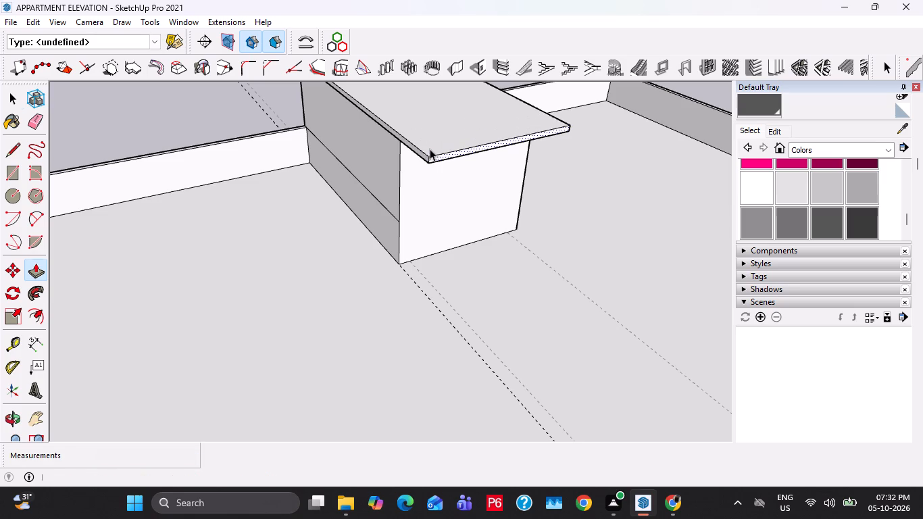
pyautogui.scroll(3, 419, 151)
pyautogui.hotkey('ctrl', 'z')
# Push/Pull the stair roof slab's edge above the closing wall outward 2' as an overhang.
pyautogui.scroll(8, 382, 136)
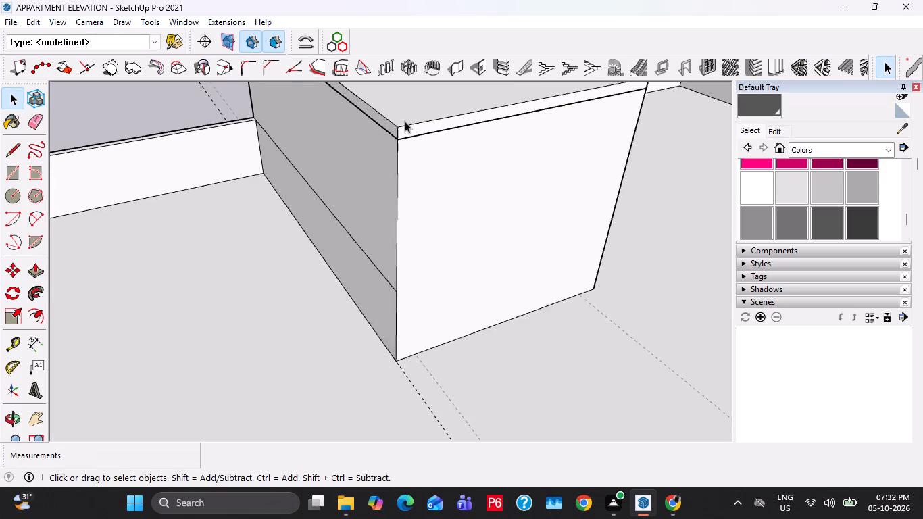
pyautogui.scroll(12, 405, 121)
pyautogui.click(407, 143)
pyautogui.press('p')
pyautogui.click(407, 143)
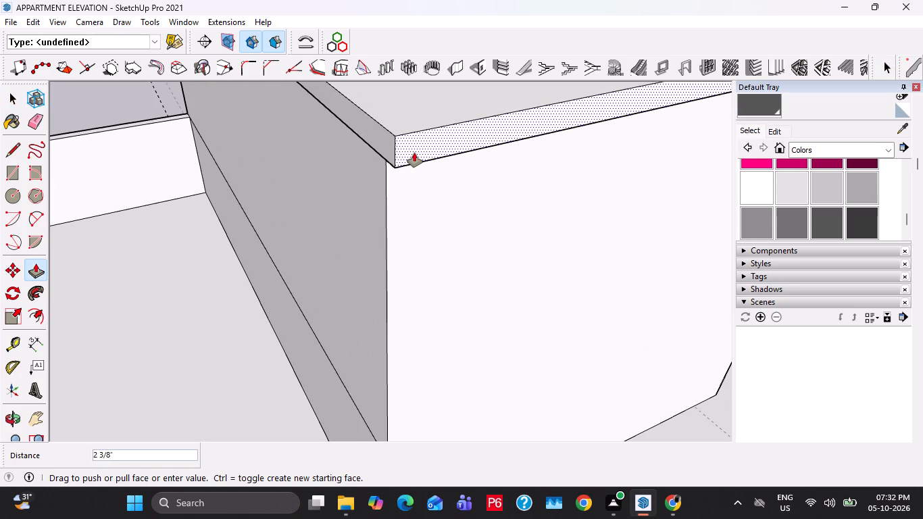
pyautogui.write("2'")
pyautogui.press('Return')
pyautogui.press('space')
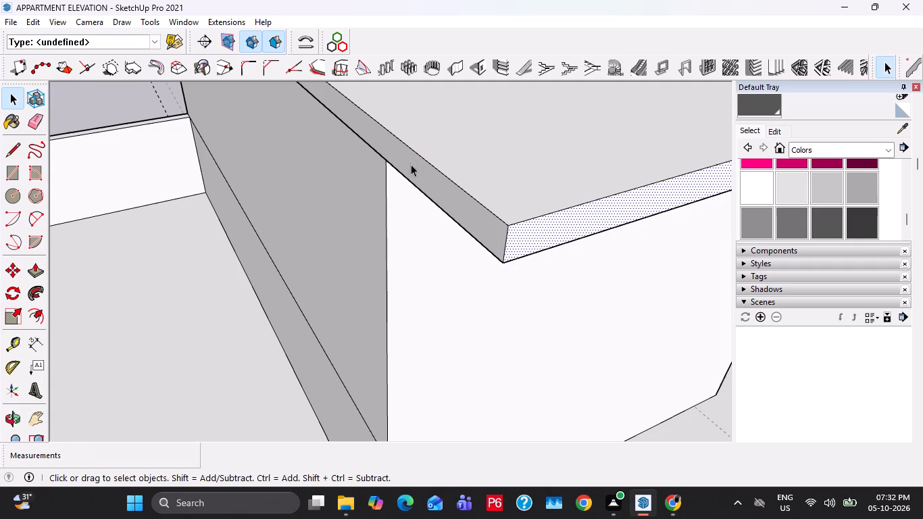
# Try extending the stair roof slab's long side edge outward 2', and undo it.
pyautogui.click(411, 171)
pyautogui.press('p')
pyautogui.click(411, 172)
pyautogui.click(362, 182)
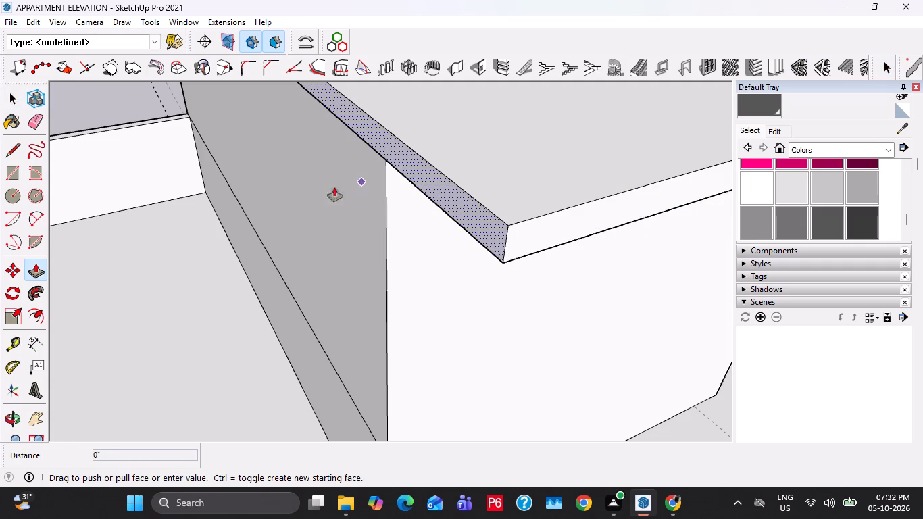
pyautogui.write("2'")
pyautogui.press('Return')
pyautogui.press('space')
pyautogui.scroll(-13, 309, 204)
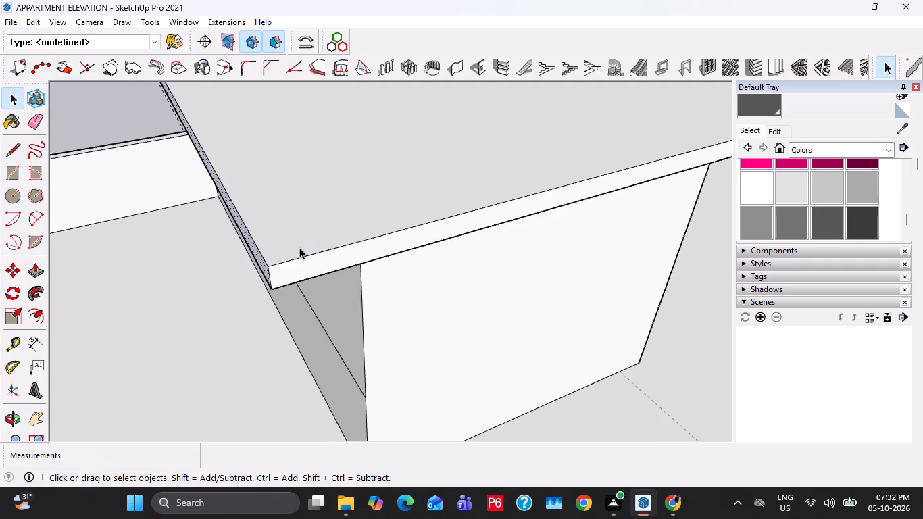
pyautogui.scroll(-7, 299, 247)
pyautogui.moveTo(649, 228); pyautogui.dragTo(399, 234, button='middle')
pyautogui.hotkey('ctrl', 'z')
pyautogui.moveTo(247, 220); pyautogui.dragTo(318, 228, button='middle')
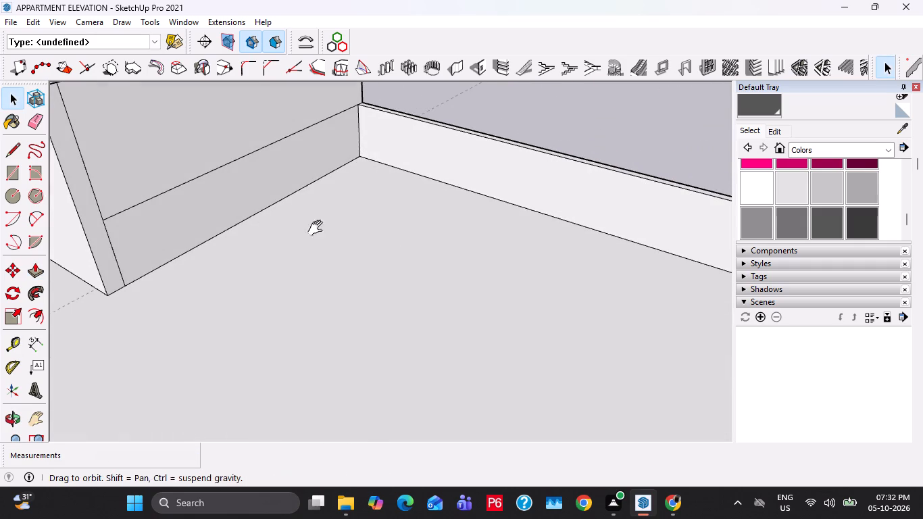
# Push/Pull the stair roof slab's long side edge outward 1'6" as an overhang.
pyautogui.moveTo(318, 228); pyautogui.dragTo(491, 307, button='middle')
pyautogui.scroll(-4, 426, 297)
pyautogui.moveTo(290, 238); pyautogui.dragTo(589, 193, button='middle')
pyautogui.scroll(8, 530, 120)
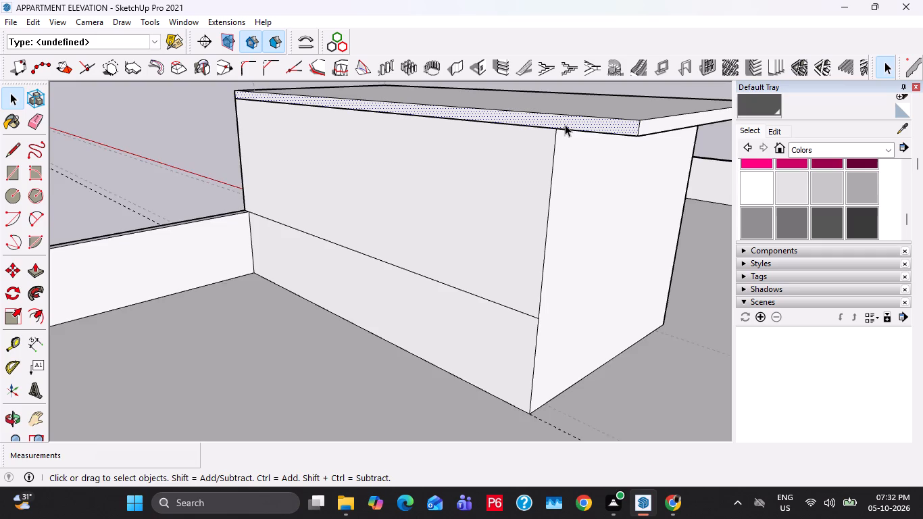
pyautogui.scroll(4, 565, 124)
pyautogui.press('p')
pyautogui.click(566, 124)
pyautogui.write("1'6")
pyautogui.press('Return')
pyautogui.press('space')
# Push/Pull the stair roof slab's opposite long side edge outward 1'6" to match.
pyautogui.scroll(-5, 472, 166)
pyautogui.moveTo(506, 217); pyautogui.dragTo(243, 238, button='middle')
pyautogui.scroll(3, 348, 173)
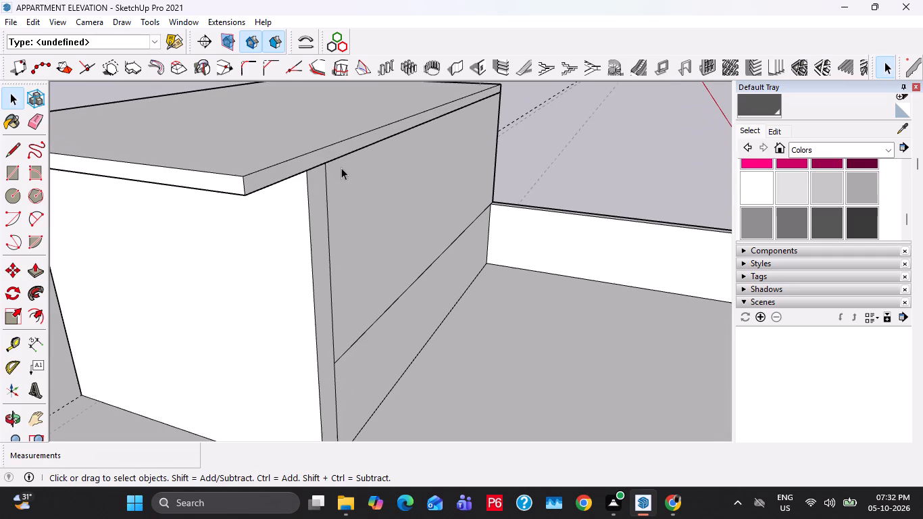
pyautogui.click(330, 152)
pyautogui.press('p')
pyautogui.click(330, 152)
pyautogui.write('1\'6"')
pyautogui.press('Return')
pyautogui.press('space')
# Select the whole stair roof slab with all its faces and edges and make it a group.
pyautogui.scroll(-5, 307, 213)
pyautogui.moveTo(384, 228); pyautogui.dragTo(151, 252, button='middle')
pyautogui.scroll(-4, 384, 168)
pyautogui.keyDown('shift'); pyautogui.moveTo(386, 167); pyautogui.dragTo(517, 176, button='middle'); pyautogui.keyUp('shift')
pyautogui.tripleClick(295, 98)
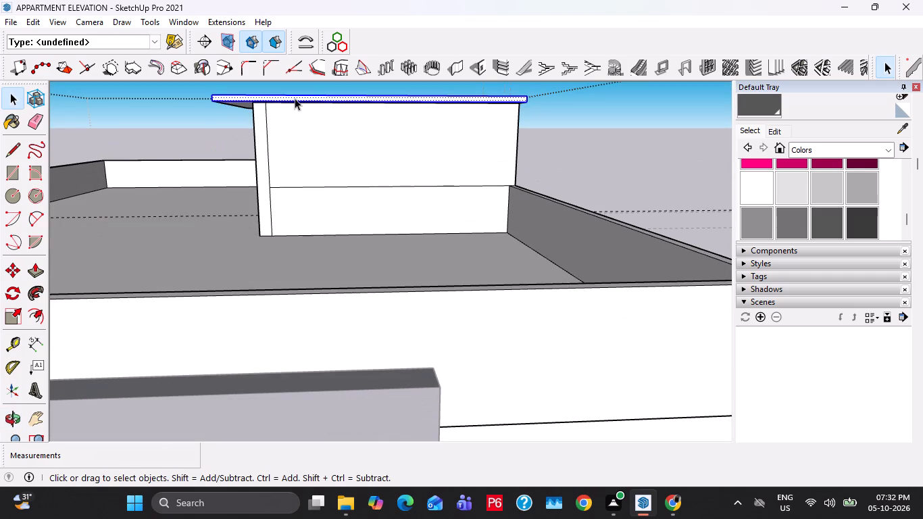
pyautogui.rightClick(295, 98)
pyautogui.click(366, 213)
pyautogui.moveTo(483, 209); pyautogui.dragTo(236, 236, button='middle')
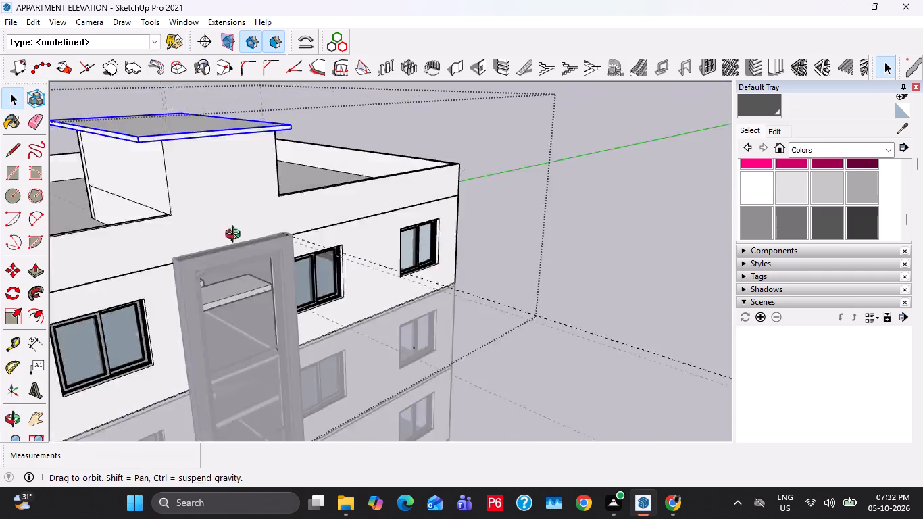
pyautogui.moveTo(236, 236); pyautogui.dragTo(176, 236, button='middle')
pyautogui.scroll(-3, 189, 208)
pyautogui.keyDown('shift'); pyautogui.moveTo(205, 199); pyautogui.dragTo(338, 191, button='middle'); pyautogui.keyUp('shift')
pyautogui.press('Escape')
pyautogui.press('Escape')
# Delete all construction guides from the model.
pyautogui.moveTo(236, 158); pyautogui.dragTo(211, 155, button='middle')
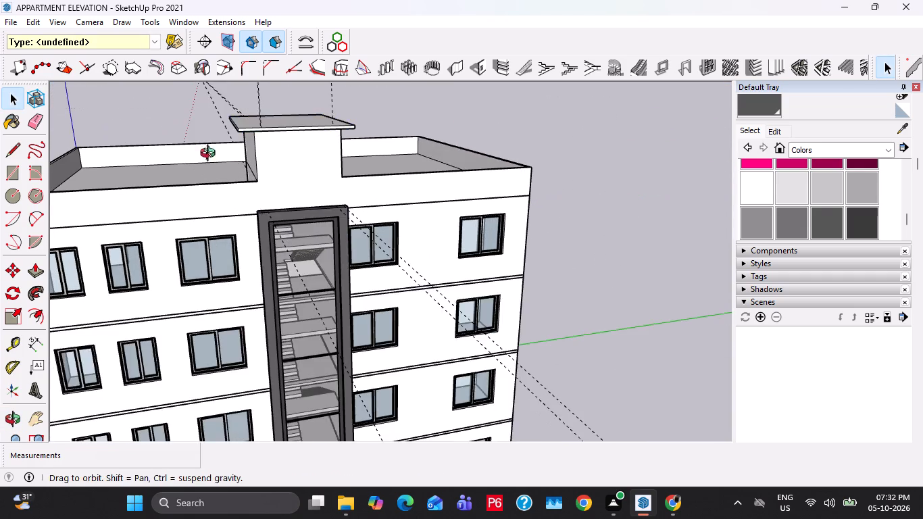
pyautogui.moveTo(211, 155); pyautogui.dragTo(147, 135, button='middle')
pyautogui.keyDown('shift'); pyautogui.moveTo(261, 189); pyautogui.dragTo(436, 191, button='middle'); pyautogui.keyUp('shift')
pyautogui.scroll(-4, 413, 185)
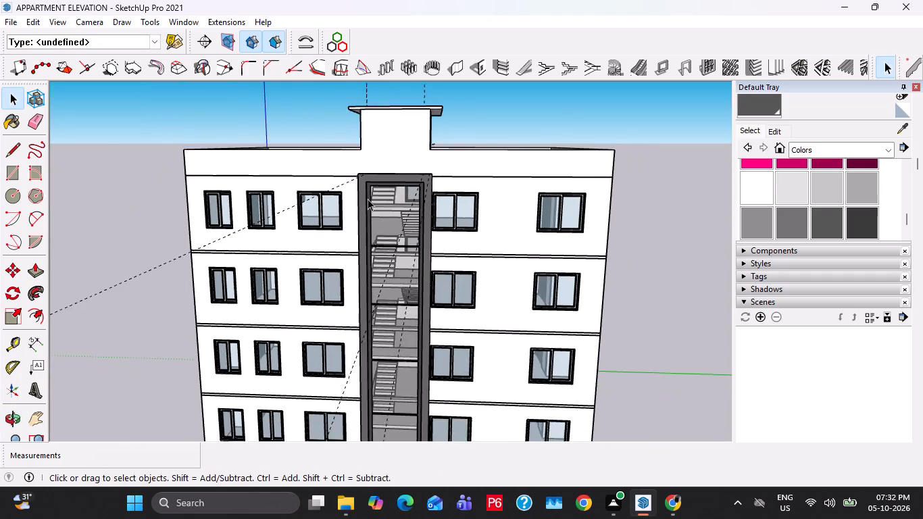
pyautogui.moveTo(368, 199); pyautogui.dragTo(643, 184, button='middle')
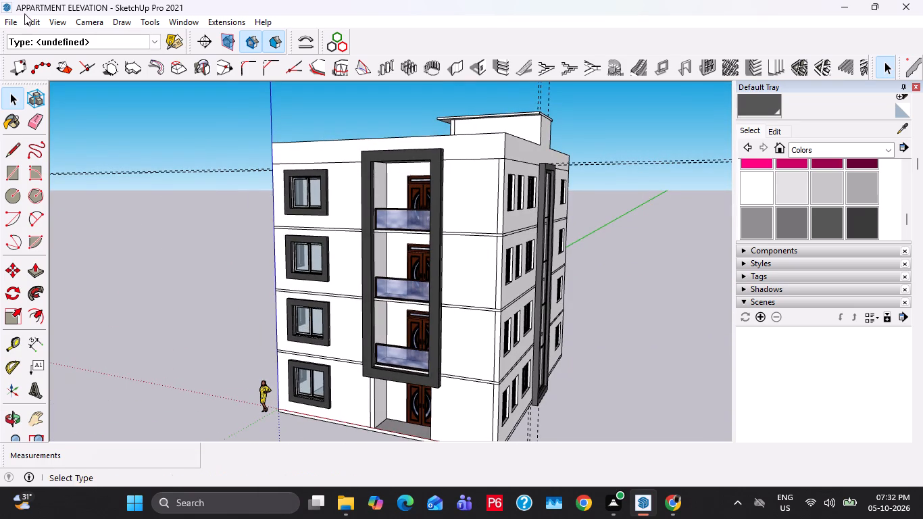
pyautogui.click(28, 25)
pyautogui.click(78, 145)
# Switch to Chrome and close the 3D Warehouse browser window.
pyautogui.moveTo(264, 213); pyautogui.dragTo(336, 237, button='middle')
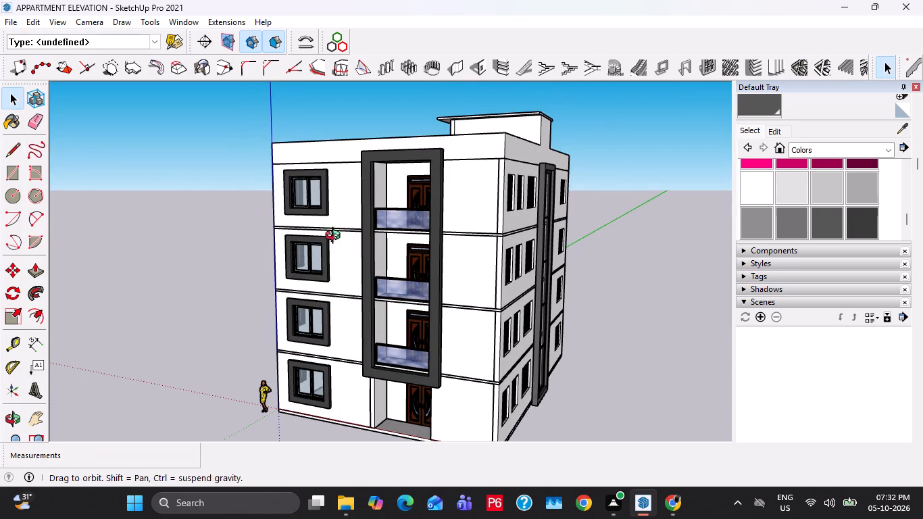
pyautogui.moveTo(336, 237); pyautogui.dragTo(480, 270, button='middle')
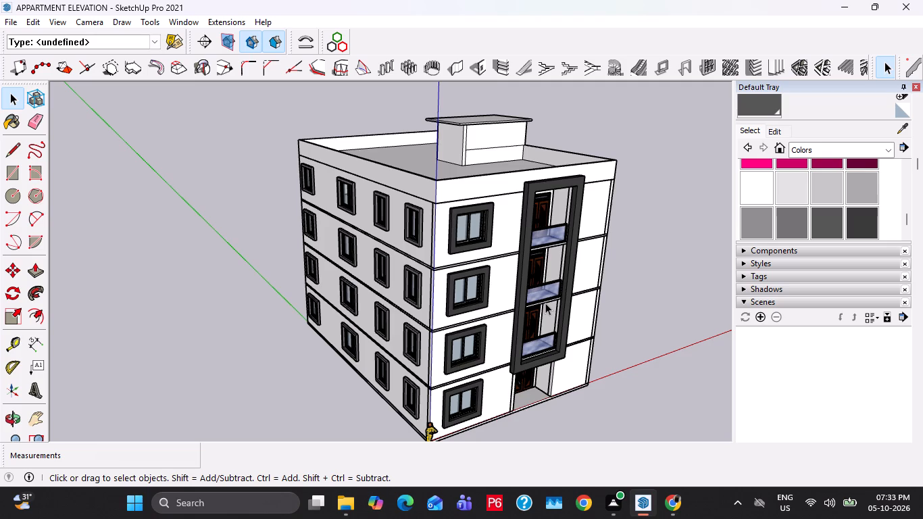
pyautogui.moveTo(573, 347); pyautogui.dragTo(566, 345, button='middle')
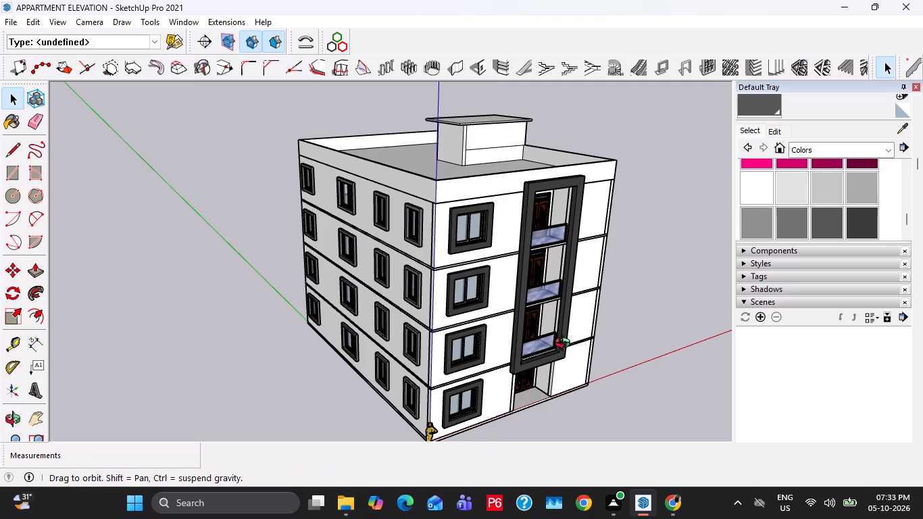
pyautogui.moveTo(566, 345); pyautogui.dragTo(506, 323, button='middle')
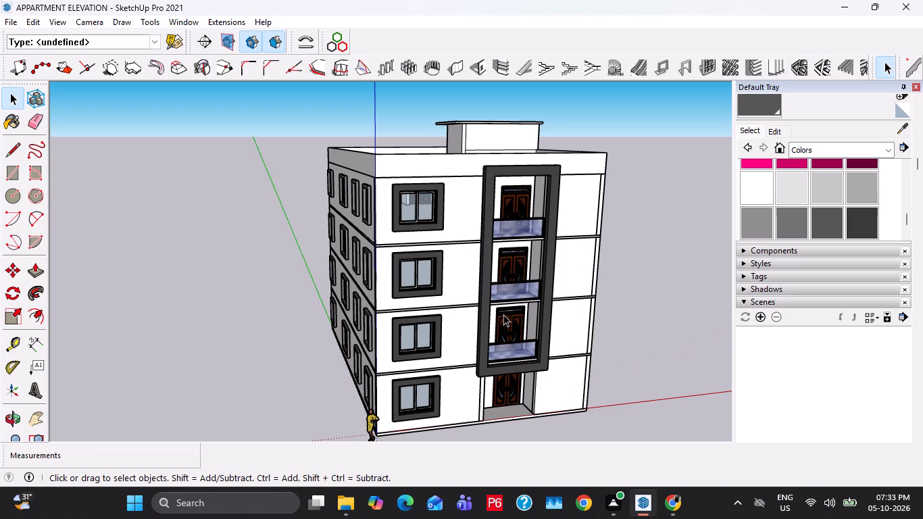
pyautogui.moveTo(503, 314); pyautogui.dragTo(521, 357, button='middle')
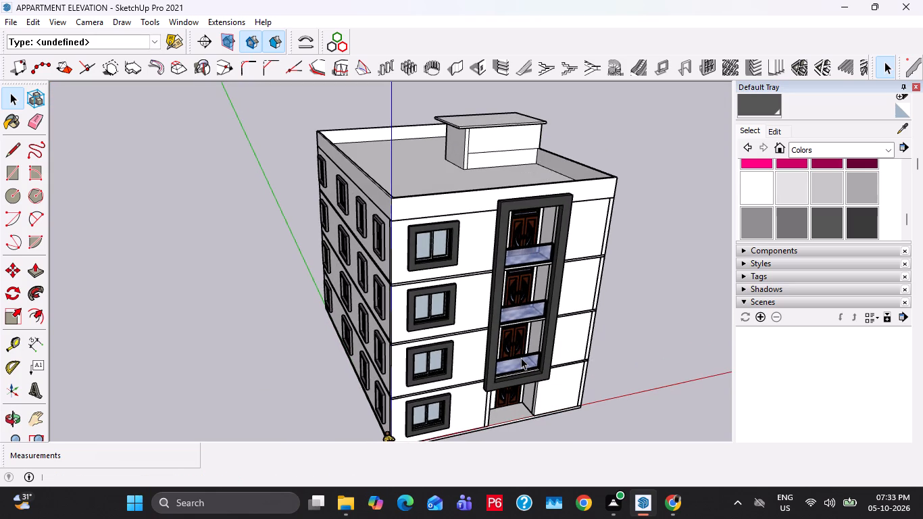
pyautogui.scroll(3, 505, 386)
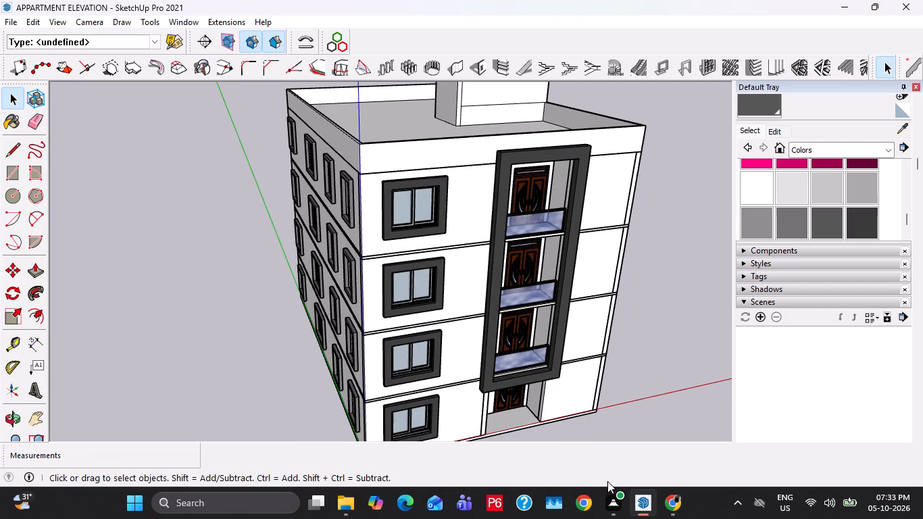
pyautogui.click(695, 446)
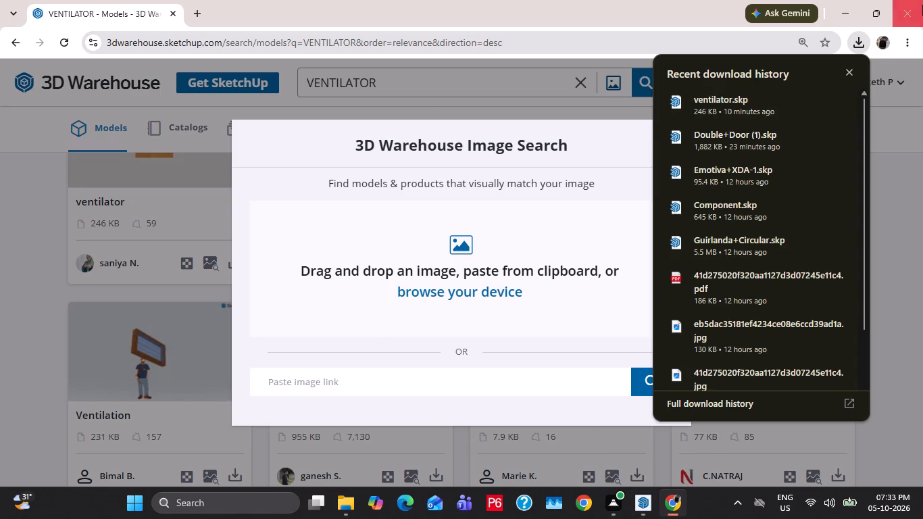
pyautogui.click(922, 1)
# Save the apartment elevation model.
pyautogui.scroll(4, 442, 328)
pyautogui.moveTo(334, 300); pyautogui.dragTo(488, 252, button='middle')
pyautogui.scroll(-5, 395, 300)
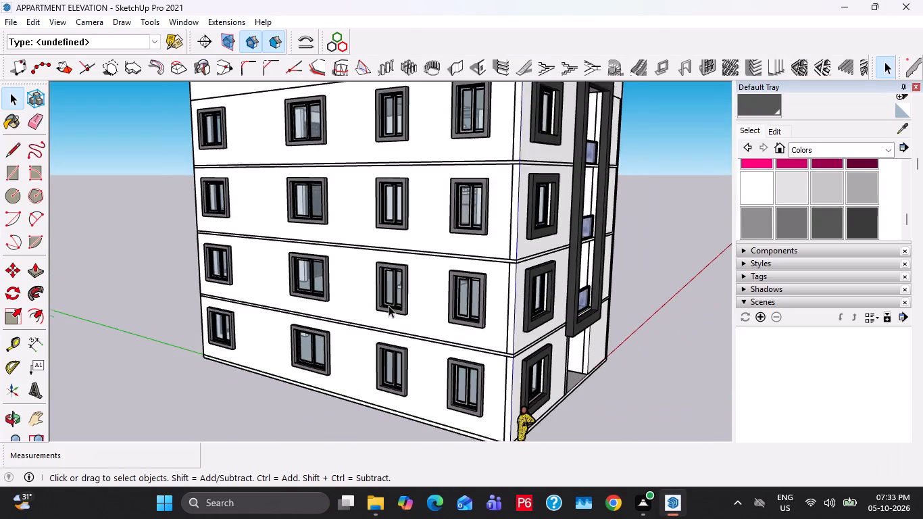
pyautogui.hotkey('ctrl', 's')
# Open the base slab group under the ground floor and Push/Pull its bottom face down 1'6" as a plinth.
pyautogui.scroll(-6, 376, 305)
pyautogui.moveTo(257, 305); pyautogui.dragTo(537, 255, button='middle')
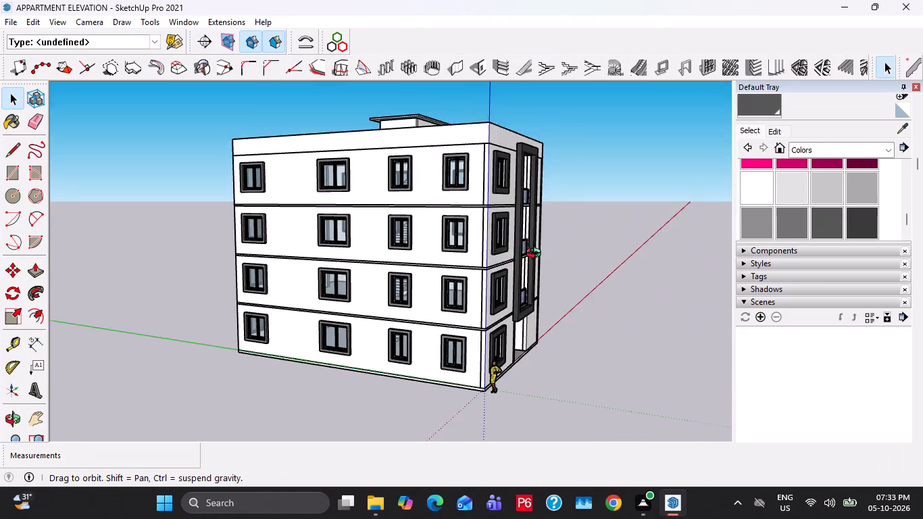
pyautogui.moveTo(537, 255); pyautogui.dragTo(539, 251, button='middle')
pyautogui.scroll(4, 320, 266)
pyautogui.moveTo(260, 274); pyautogui.dragTo(458, 292, button='middle')
pyautogui.scroll(2, 319, 335)
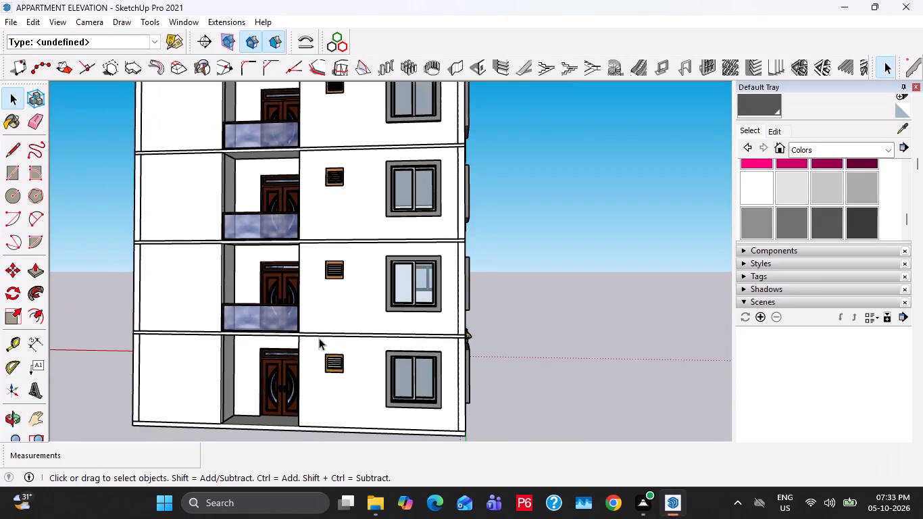
pyautogui.scroll(2, 319, 338)
pyautogui.moveTo(300, 382); pyautogui.dragTo(399, 288, button='middle')
pyautogui.scroll(6, 378, 368)
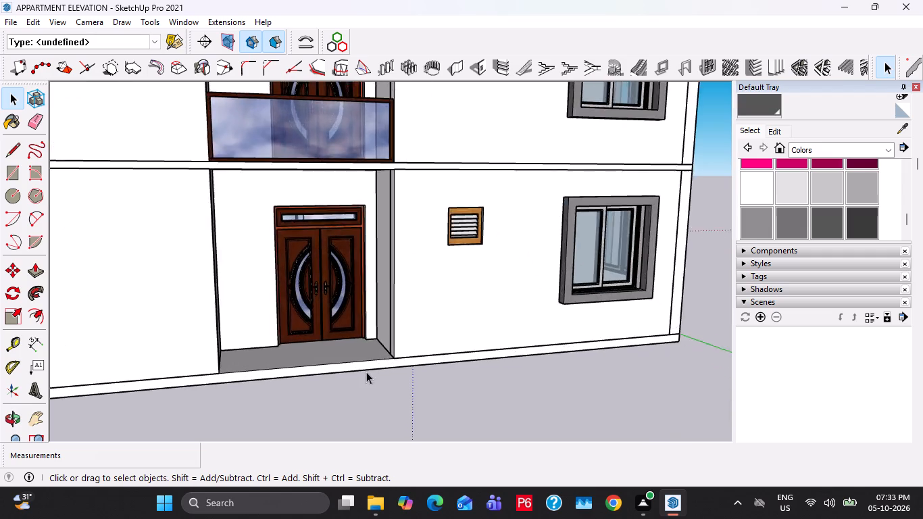
pyautogui.scroll(3, 366, 372)
pyautogui.keyDown('shift'); pyautogui.moveTo(339, 377); pyautogui.dragTo(351, 330, button='middle'); pyautogui.keyUp('shift')
pyautogui.moveTo(352, 328); pyautogui.dragTo(366, 240, button='middle')
pyautogui.doubleClick(364, 233)
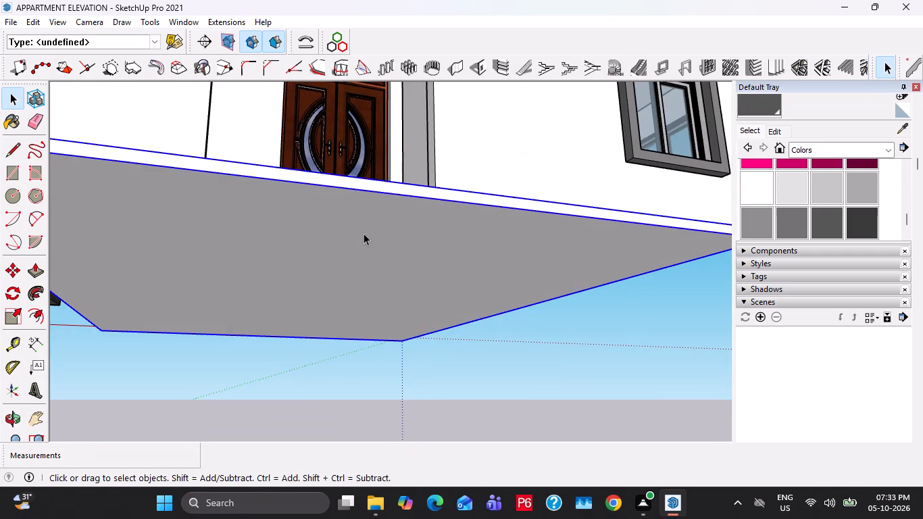
pyautogui.click(364, 233)
pyautogui.press('p')
pyautogui.click(357, 257)
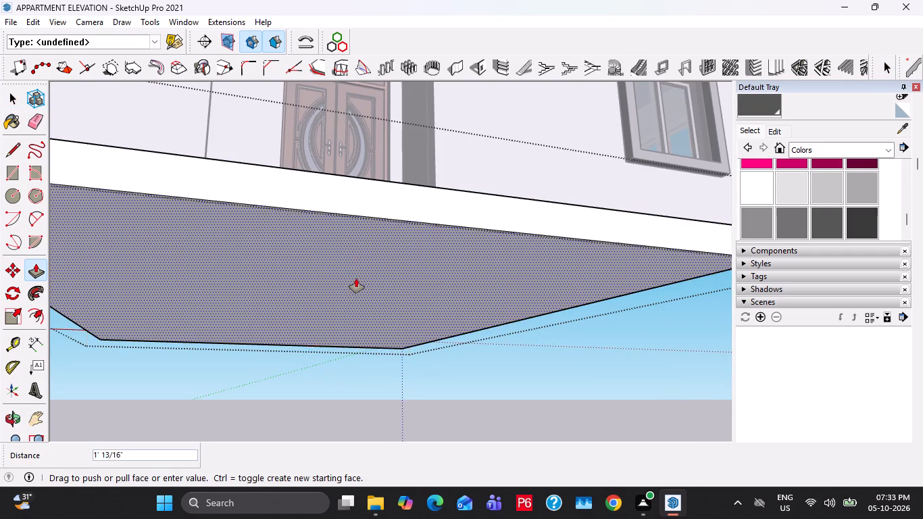
pyautogui.write('1\'6"')
pyautogui.press('Return')
pyautogui.press('space')
pyautogui.moveTo(345, 242); pyautogui.dragTo(345, 334, button='middle')
pyautogui.press('Escape')
pyautogui.press('Escape')
# Place guides along the front edge and both side edges of the ground-floor entrance porch.
pyautogui.moveTo(348, 332); pyautogui.dragTo(364, 386, button='middle')
pyautogui.press('r')
pyautogui.press('space')
pyautogui.write('T')
pyautogui.doubleClick(308, 354)
pyautogui.keyDown('shift'); pyautogui.moveTo(330, 350); pyautogui.dragTo(259, 339, button='middle'); pyautogui.keyUp('shift')
pyautogui.scroll(3, 240, 287)
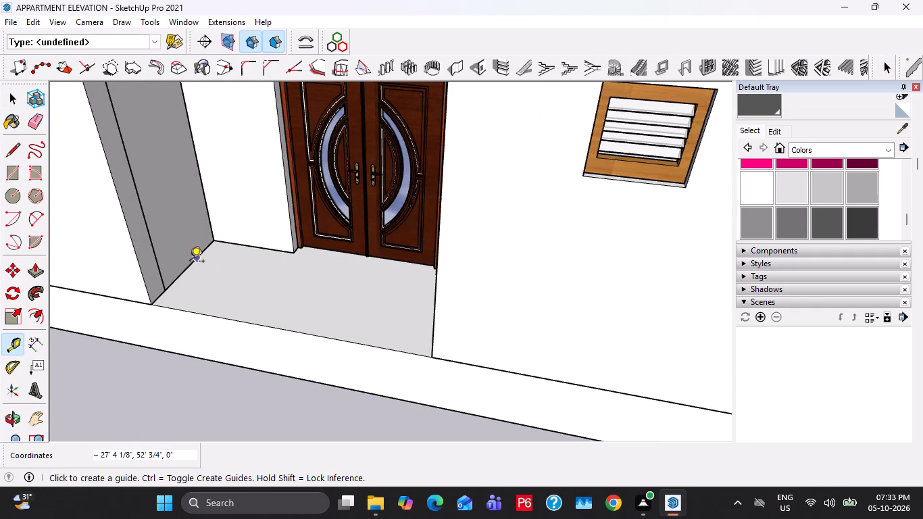
pyautogui.doubleClick(190, 262)
pyautogui.keyDown('shift'); pyautogui.moveTo(268, 357); pyautogui.dragTo(400, 341, button='middle'); pyautogui.keyUp('shift')
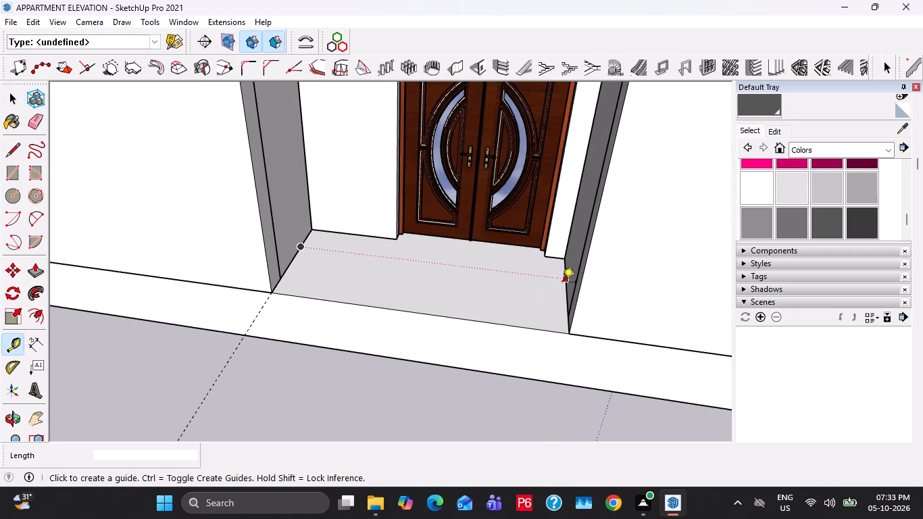
pyautogui.doubleClick(562, 283)
pyautogui.doubleClick(567, 293)
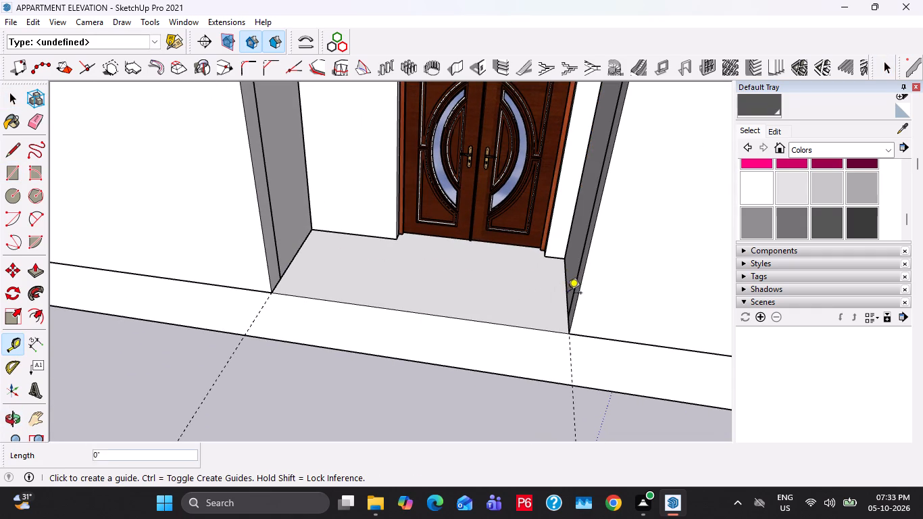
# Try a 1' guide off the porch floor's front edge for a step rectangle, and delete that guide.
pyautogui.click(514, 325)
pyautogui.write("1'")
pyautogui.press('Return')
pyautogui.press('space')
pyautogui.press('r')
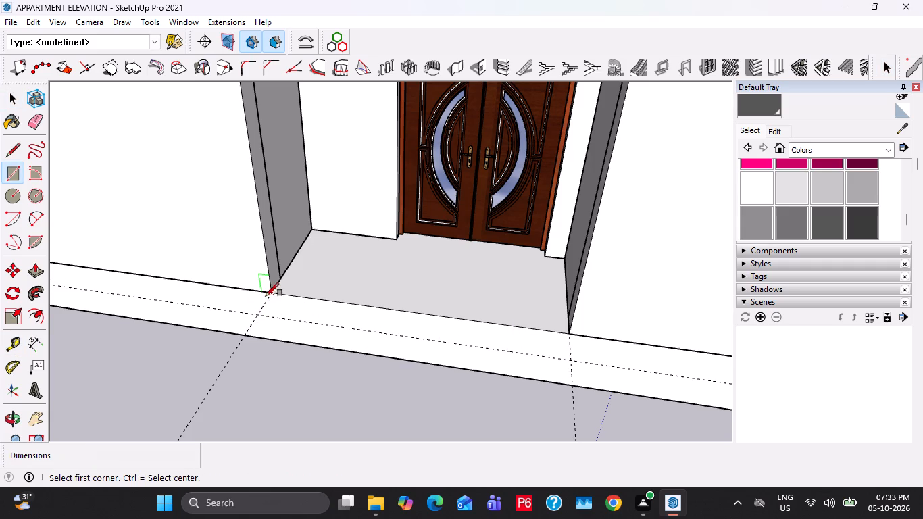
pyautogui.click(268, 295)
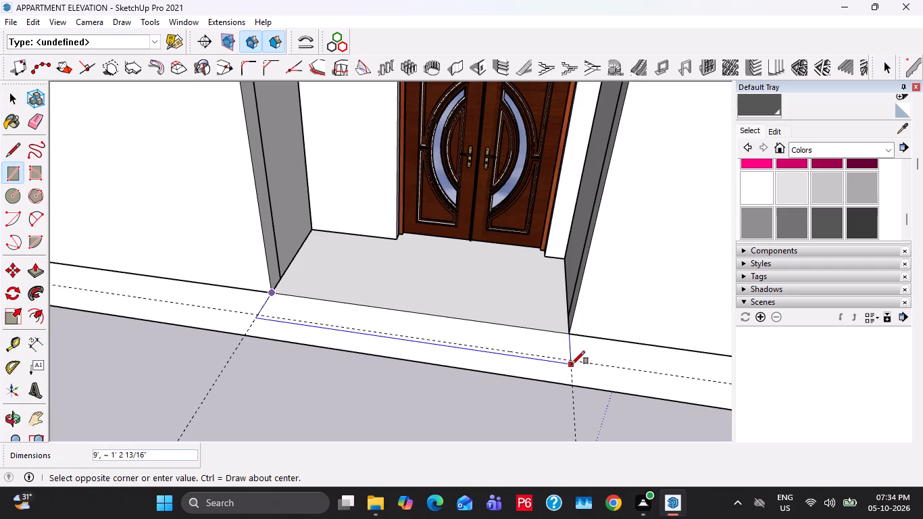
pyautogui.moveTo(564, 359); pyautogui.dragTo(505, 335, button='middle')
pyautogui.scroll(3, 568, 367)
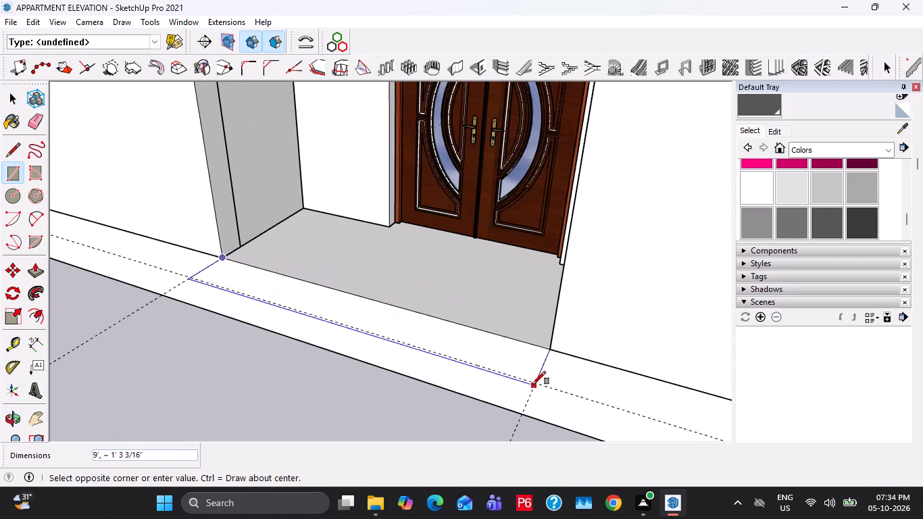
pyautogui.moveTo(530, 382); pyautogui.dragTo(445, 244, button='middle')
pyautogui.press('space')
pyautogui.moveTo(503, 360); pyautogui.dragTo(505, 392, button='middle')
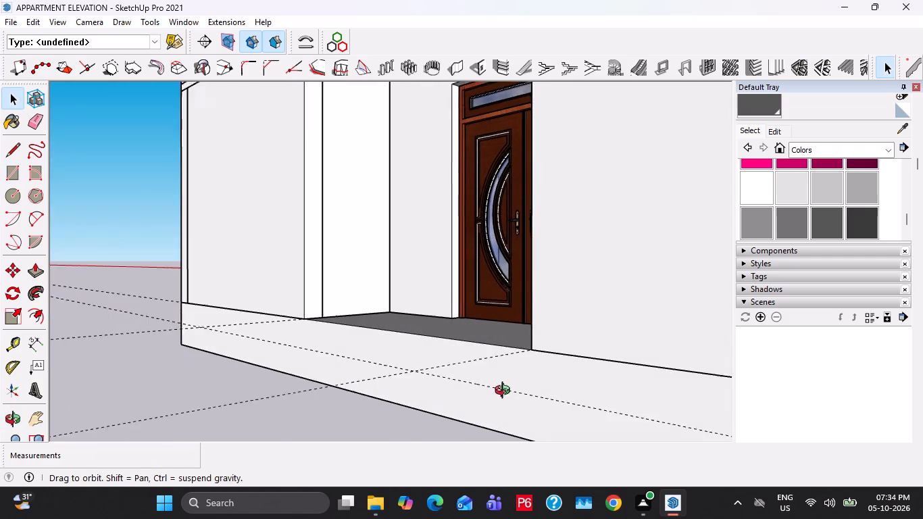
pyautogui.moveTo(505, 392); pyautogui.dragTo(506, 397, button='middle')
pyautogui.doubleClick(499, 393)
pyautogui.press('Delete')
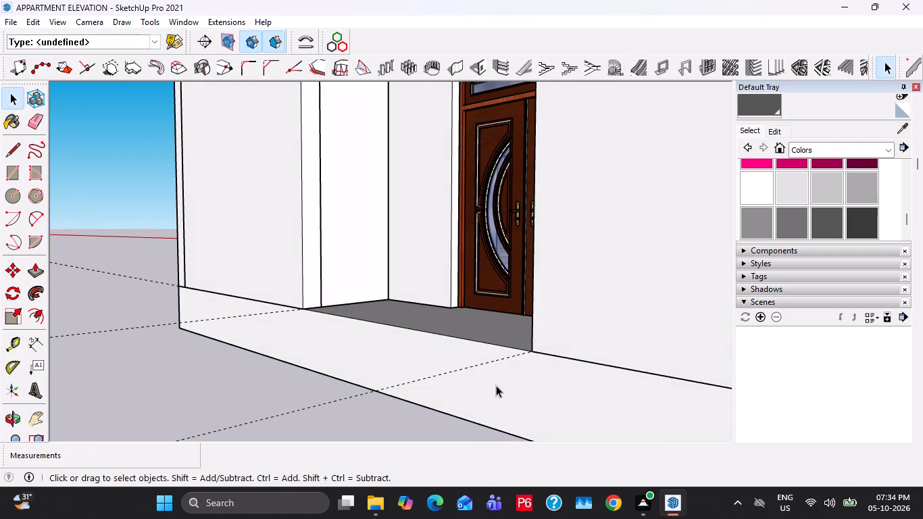
# Place a guide 1' outward from the porch floor's front edge.
pyautogui.moveTo(492, 364); pyautogui.dragTo(487, 403, button='middle')
pyautogui.press('t')
pyautogui.click(478, 339)
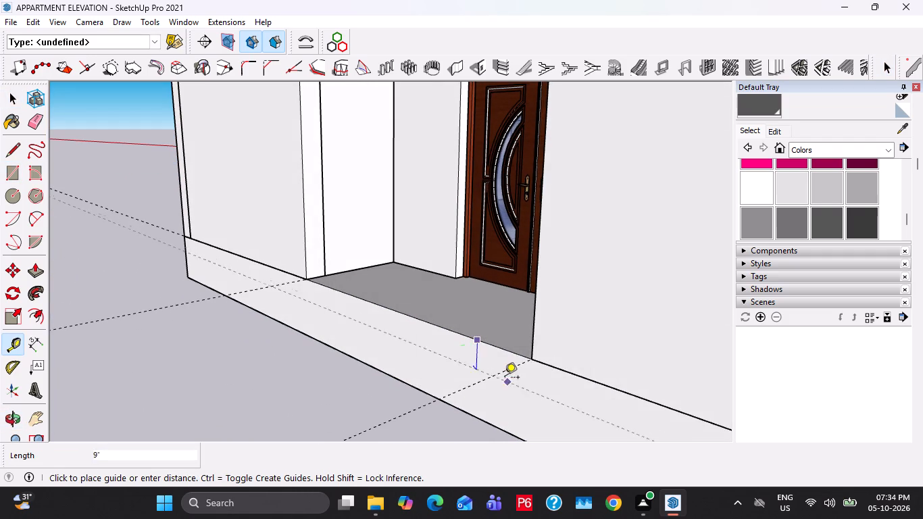
pyautogui.write("1'")
pyautogui.press('Return')
pyautogui.press('space')
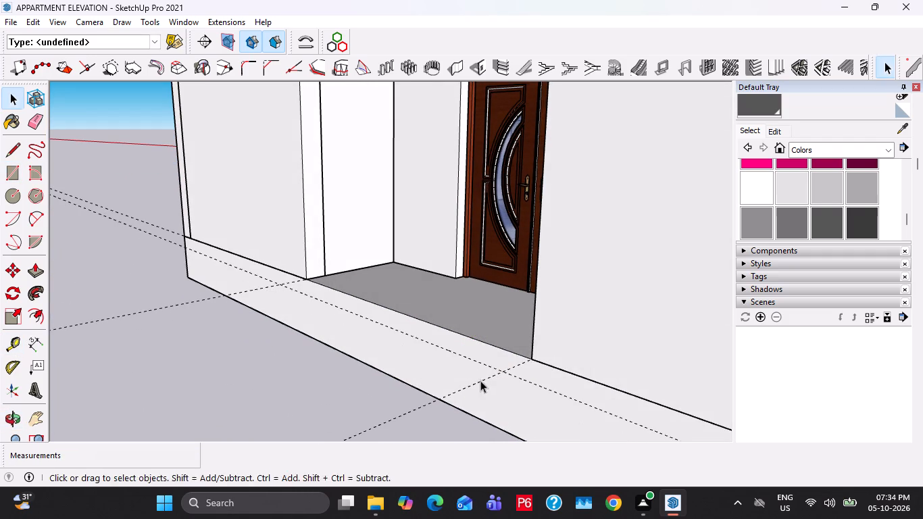
# Draw a 9' by 1' rectangle in front of the porch floor and Push/Pull it 6" down as an entrance step.
pyautogui.moveTo(480, 380); pyautogui.dragTo(509, 434, button='middle')
pyautogui.press('r')
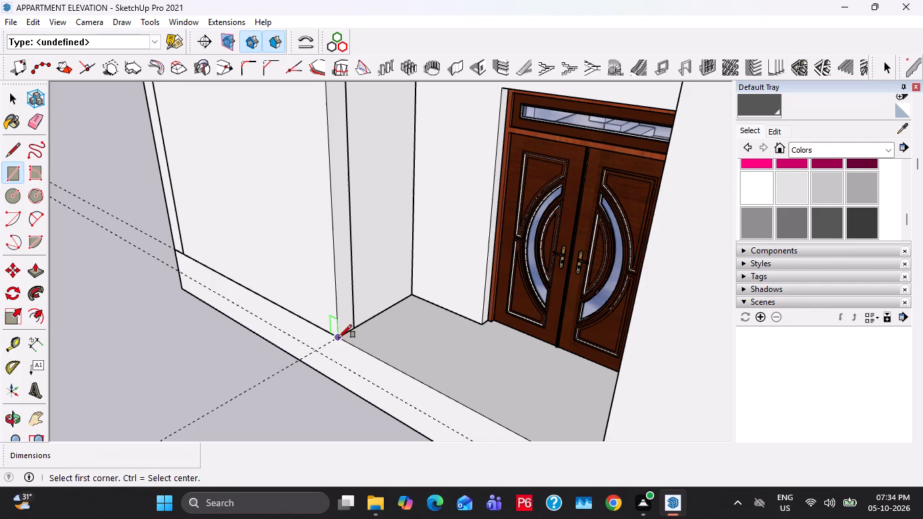
pyautogui.click(339, 338)
pyautogui.keyDown('shift'); pyautogui.moveTo(439, 370); pyautogui.dragTo(394, 289, button='middle'); pyautogui.keyUp('shift')
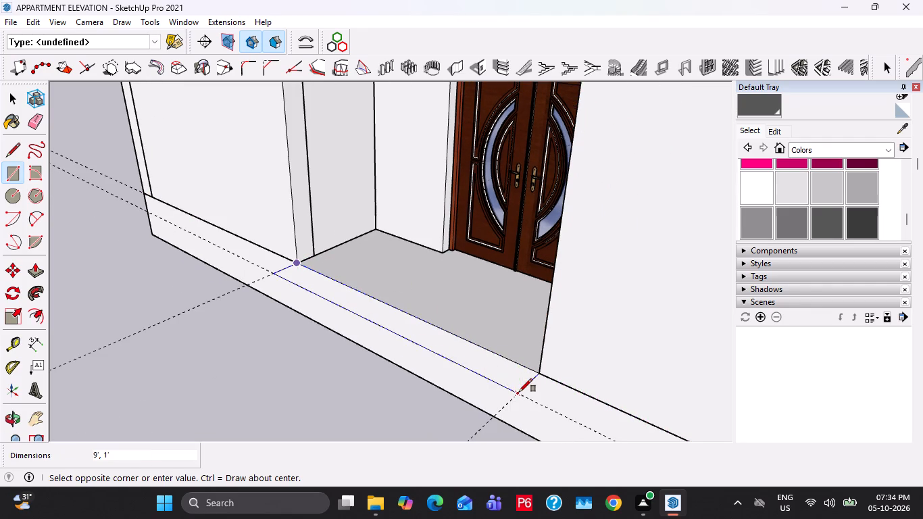
pyautogui.click(519, 392)
pyautogui.press('space')
pyautogui.press('p')
pyautogui.click(507, 370)
pyautogui.write('6"')
pyautogui.press('Return')
pyautogui.press('space')
# Make the whole entrance step block a group.
pyautogui.tripleClick(505, 376)
pyautogui.rightClick(505, 376)
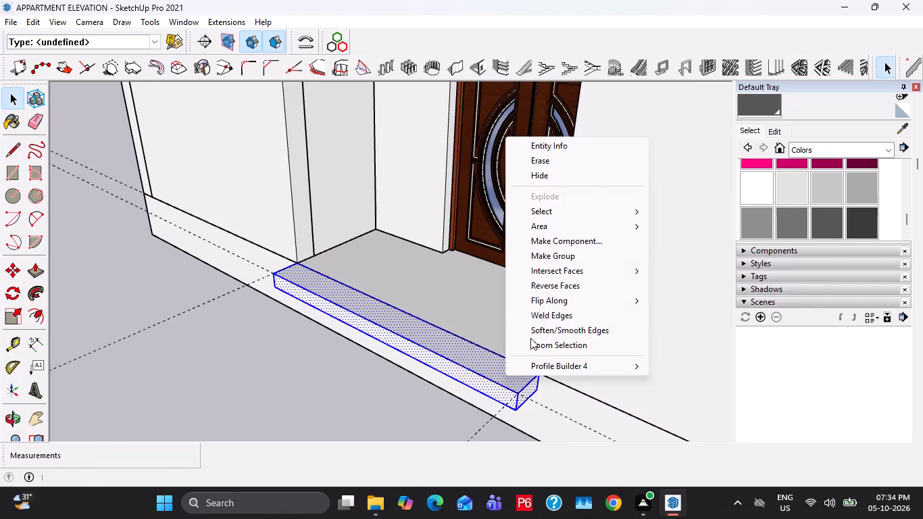
pyautogui.click(562, 262)
# Move the entrance step group straight down 6" along the plinth face.
pyautogui.press('m')
pyautogui.click(612, 279)
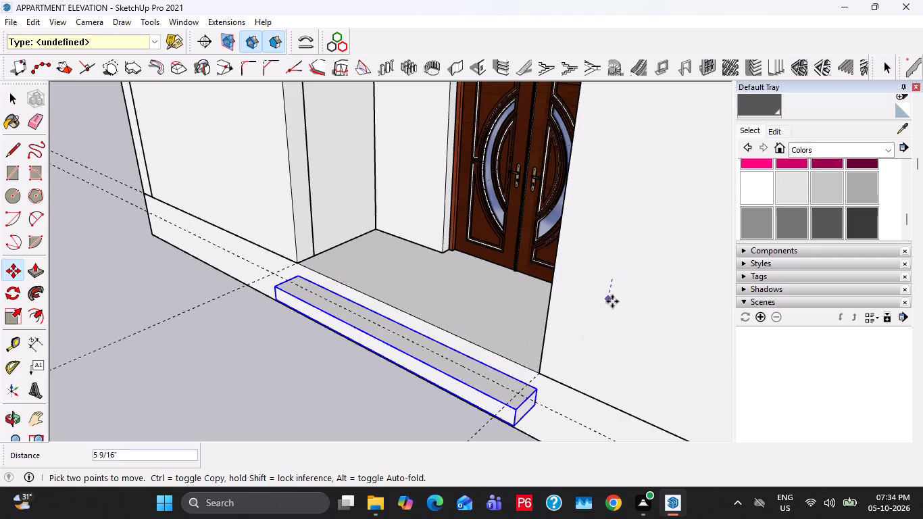
pyautogui.write('6"')
pyautogui.press('Return')
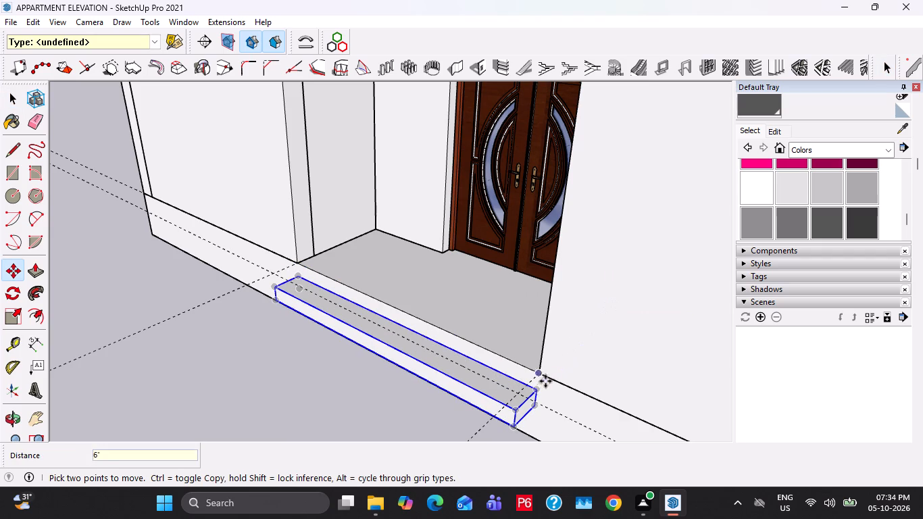
# Copy the entrance step group outward and down twice to form a three-step flight in front of the porch.
pyautogui.click(540, 374)
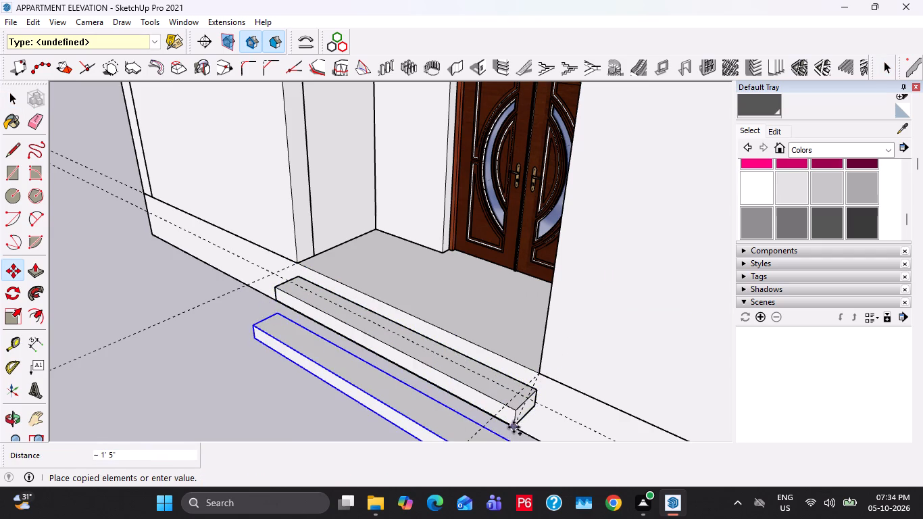
pyautogui.press('space')
pyautogui.moveTo(510, 393); pyautogui.dragTo(515, 364, button='middle')
pyautogui.press('m')
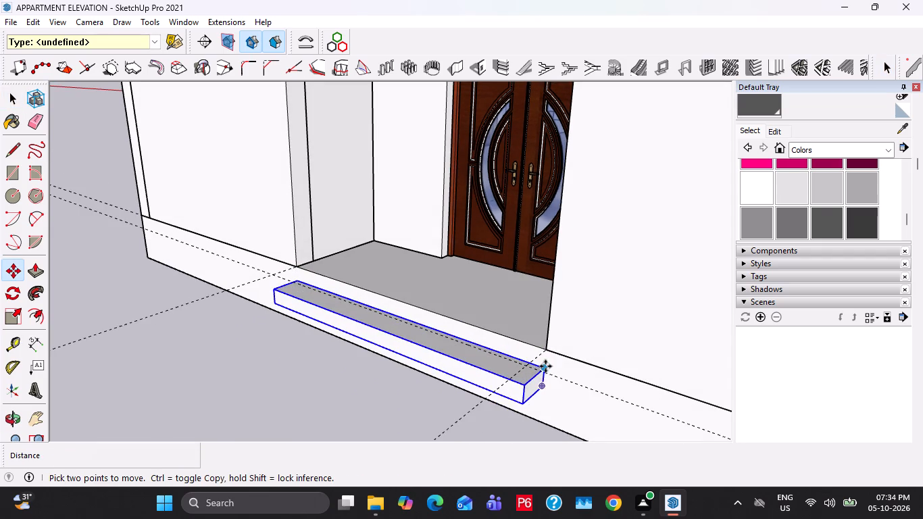
pyautogui.click(545, 366)
pyautogui.click(523, 403)
pyautogui.click(520, 403)
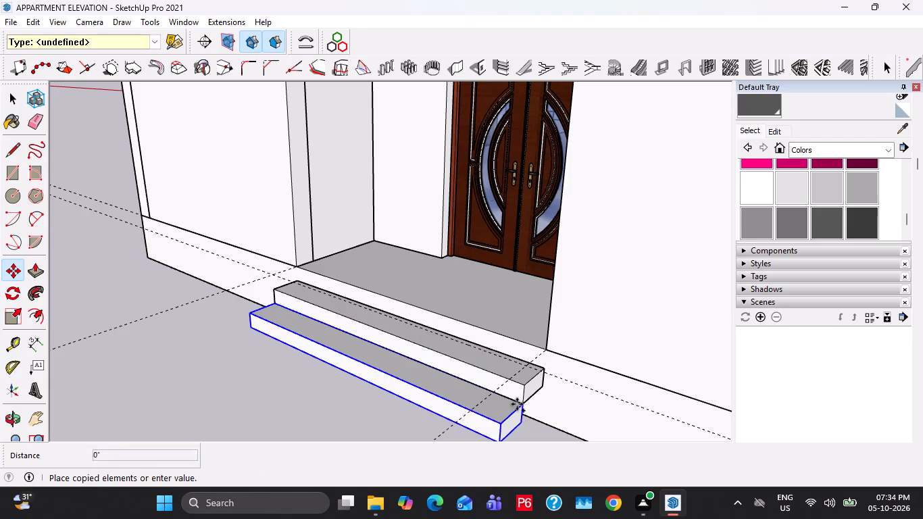
pyautogui.keyDown('shift'); pyautogui.moveTo(478, 424); pyautogui.dragTo(455, 294, button='middle'); pyautogui.keyUp('shift')
pyautogui.click(474, 311)
pyautogui.moveTo(487, 305); pyautogui.dragTo(432, 255, button='middle')
# Place a guide along the bottom side edge of the lowest entrance step, running back to the plinth.
pyautogui.press('space')
pyautogui.scroll(3, 449, 293)
pyautogui.press('t')
pyautogui.doubleClick(426, 305)
pyautogui.moveTo(413, 286); pyautogui.dragTo(373, 237, button='middle')
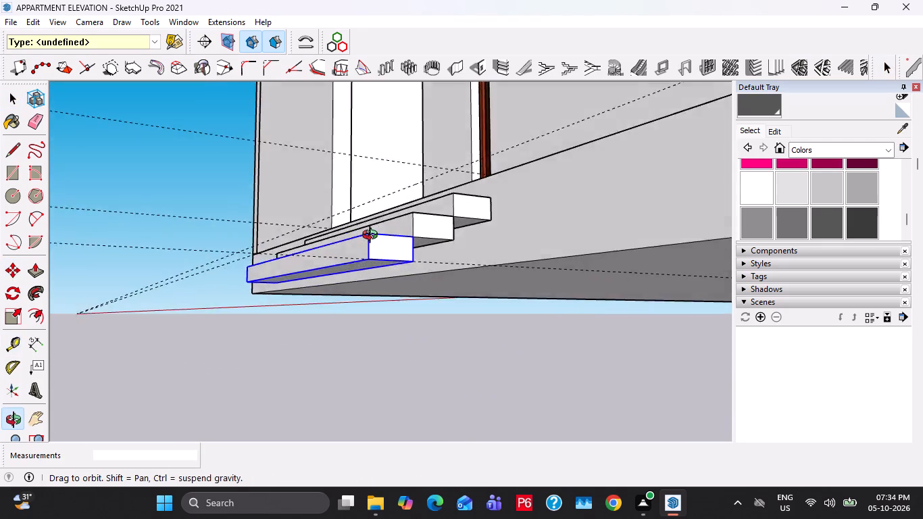
# Draw the stepped infill profile with lines beneath the upper steps, from the lowest step back to the plinth face.
pyautogui.moveTo(373, 237); pyautogui.dragTo(334, 237, button='middle')
pyautogui.press('space')
pyautogui.press('l')
pyautogui.click(364, 262)
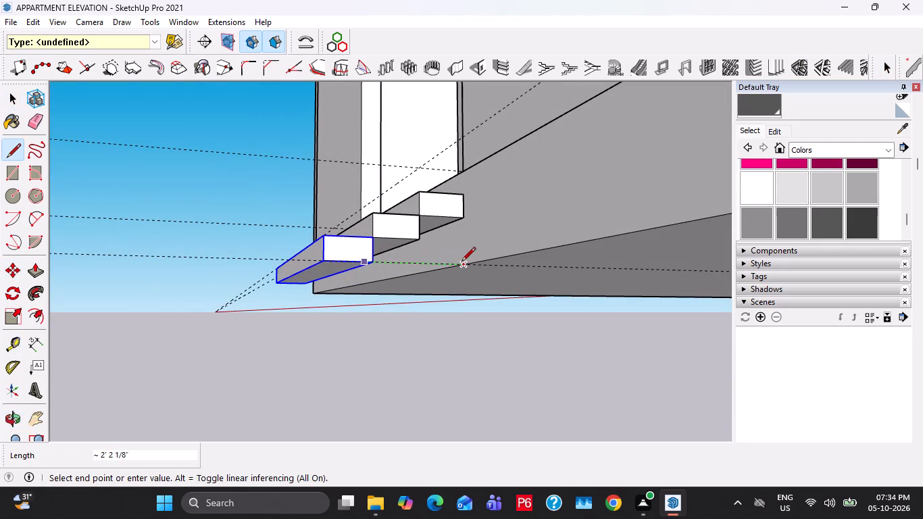
pyautogui.click(461, 262)
pyautogui.click(464, 218)
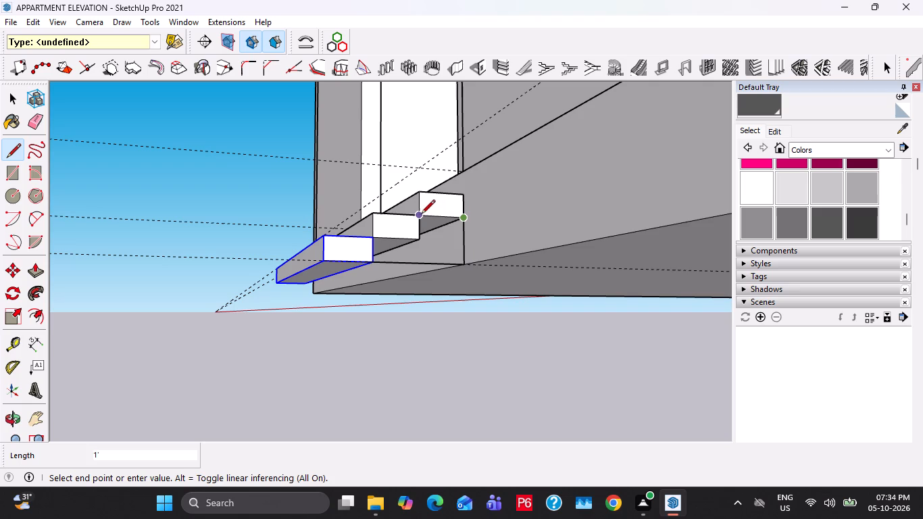
pyautogui.click(418, 215)
pyautogui.click(421, 236)
pyautogui.click(378, 238)
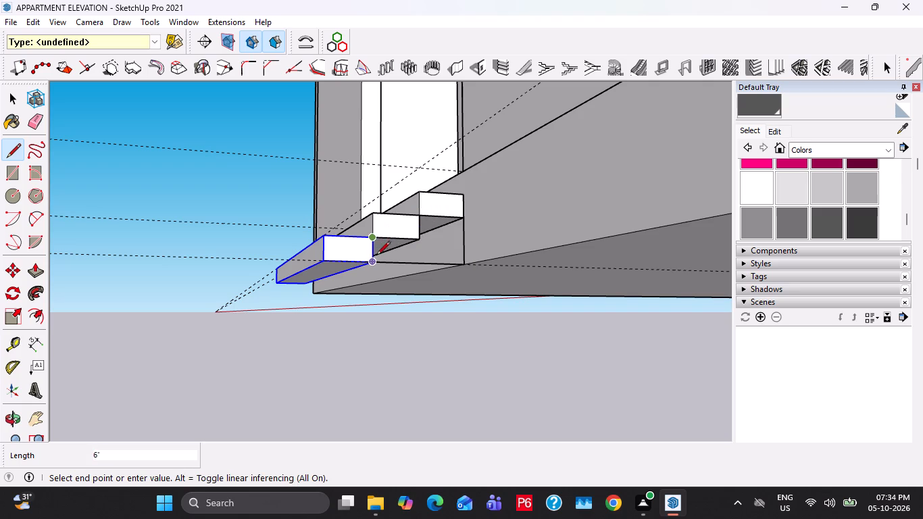
pyautogui.click(376, 259)
# Push/Pull the infill profile across the full width of the entrance steps to their opposite end.
pyautogui.press('space')
pyautogui.click(422, 248)
pyautogui.press('p')
pyautogui.click(422, 248)
pyautogui.moveTo(374, 276); pyautogui.dragTo(470, 233, button='middle')
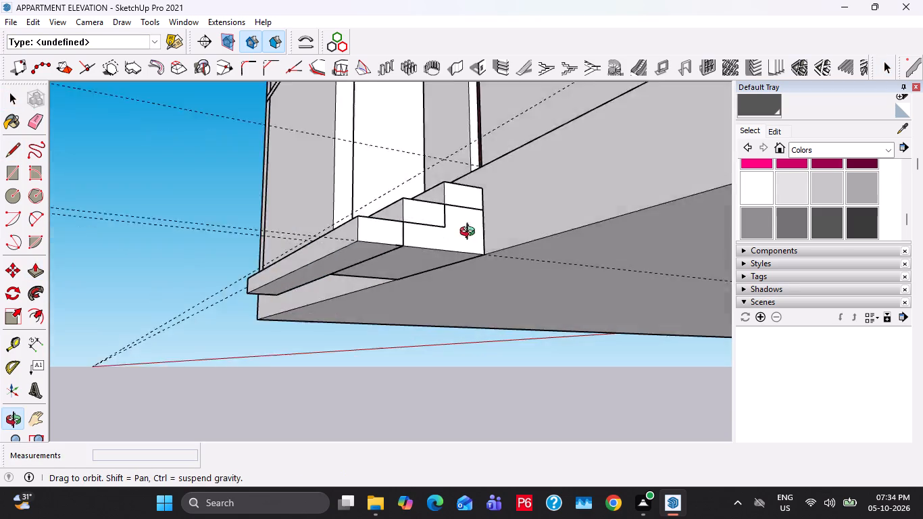
pyautogui.moveTo(470, 233); pyautogui.dragTo(572, 221, button='middle')
pyautogui.moveTo(339, 287); pyautogui.dragTo(541, 334, button='middle')
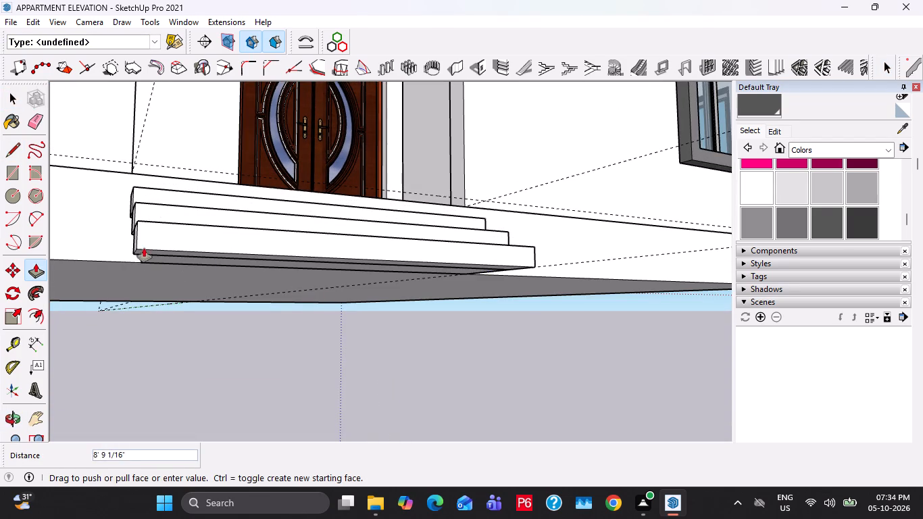
pyautogui.click(139, 251)
# Make the infill block beneath the entrance steps a group.
pyautogui.press('space')
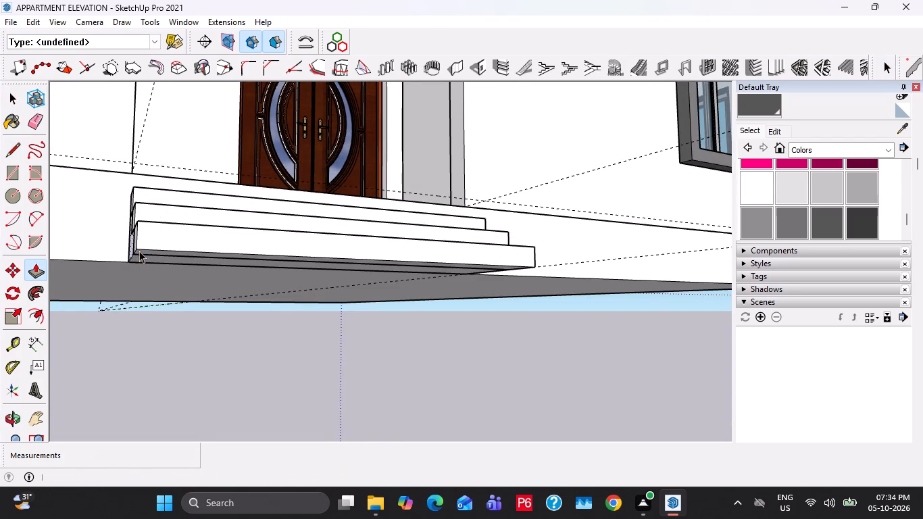
pyautogui.moveTo(143, 245); pyautogui.dragTo(293, 276, button='middle')
pyautogui.tripleClick(185, 258)
pyautogui.rightClick(185, 257)
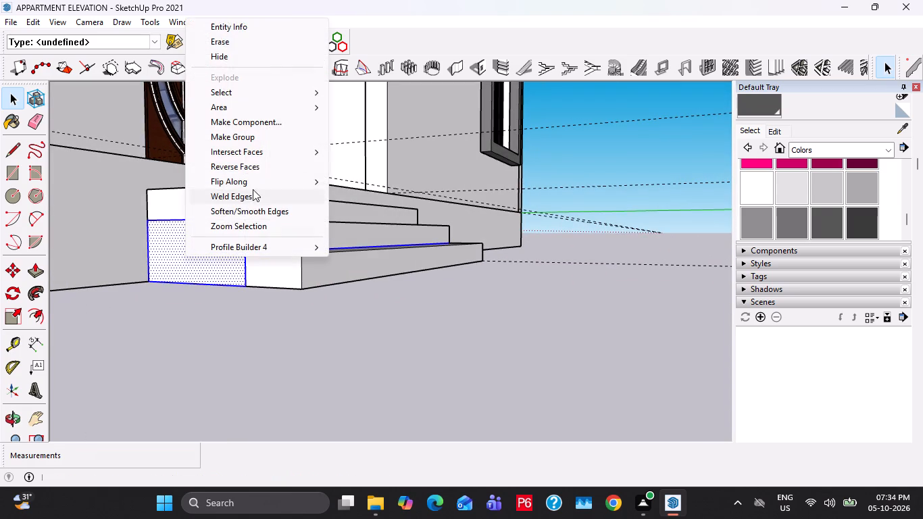
pyautogui.click(253, 143)
pyautogui.moveTo(289, 247); pyautogui.dragTo(224, 322, button='middle')
pyautogui.click(355, 376)
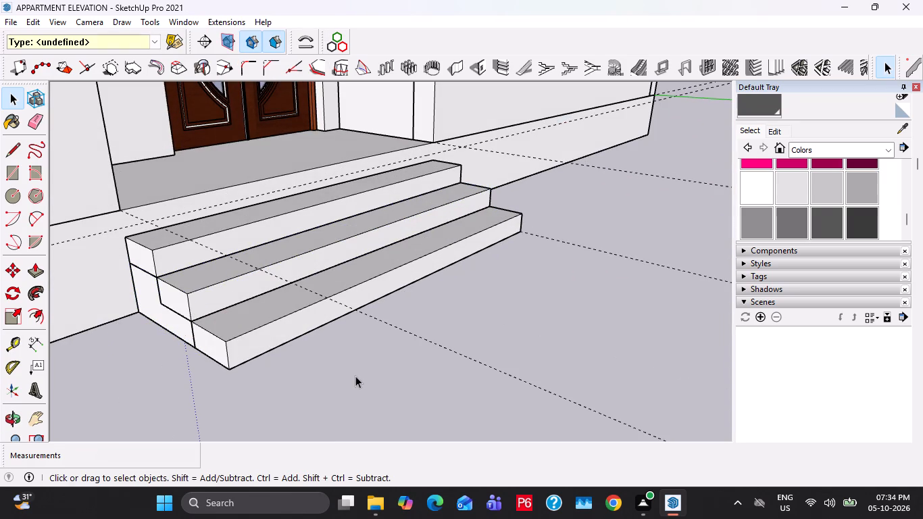
# Delete all construction guides from the model.
pyautogui.click(34, 22)
pyautogui.click(76, 148)
pyautogui.scroll(-2, 249, 253)
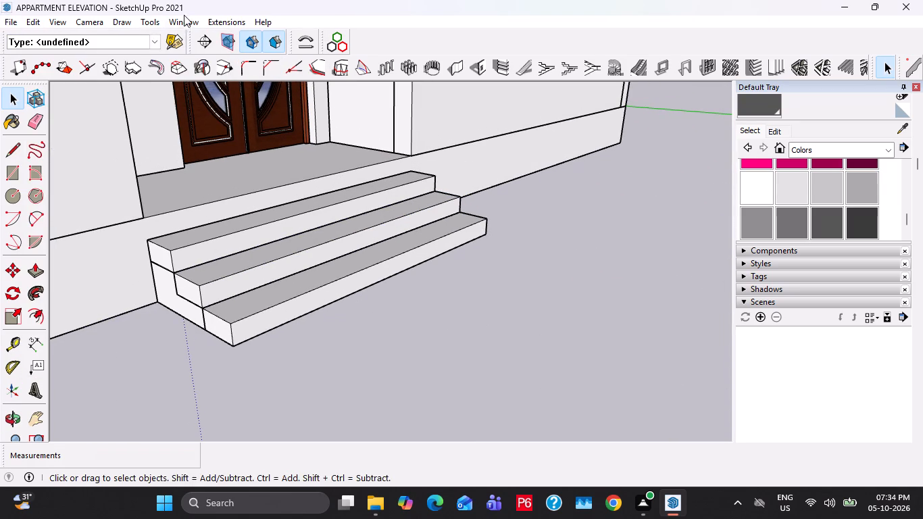
# Start drawing a railing with the MAJ Rail extension using rail Type B.
pyautogui.click(209, 21)
pyautogui.click(240, 76)
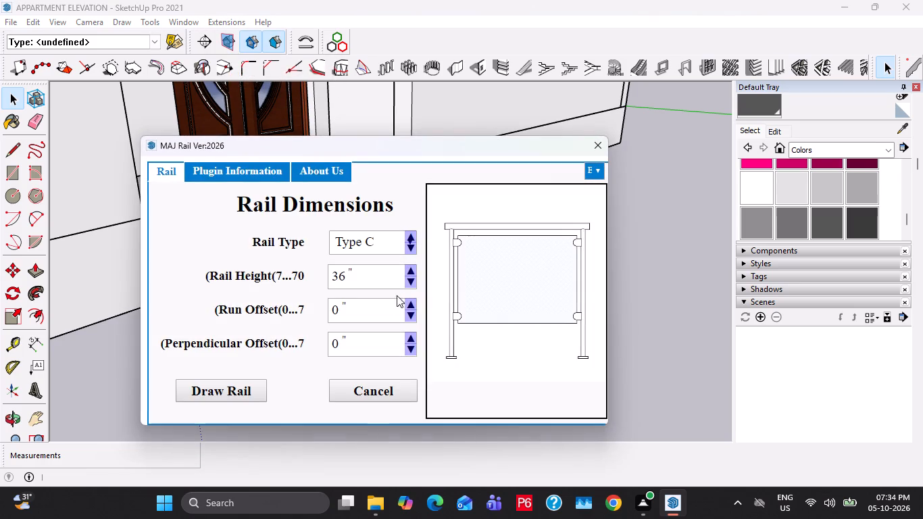
pyautogui.click(405, 236)
pyautogui.click(408, 247)
pyautogui.click(408, 246)
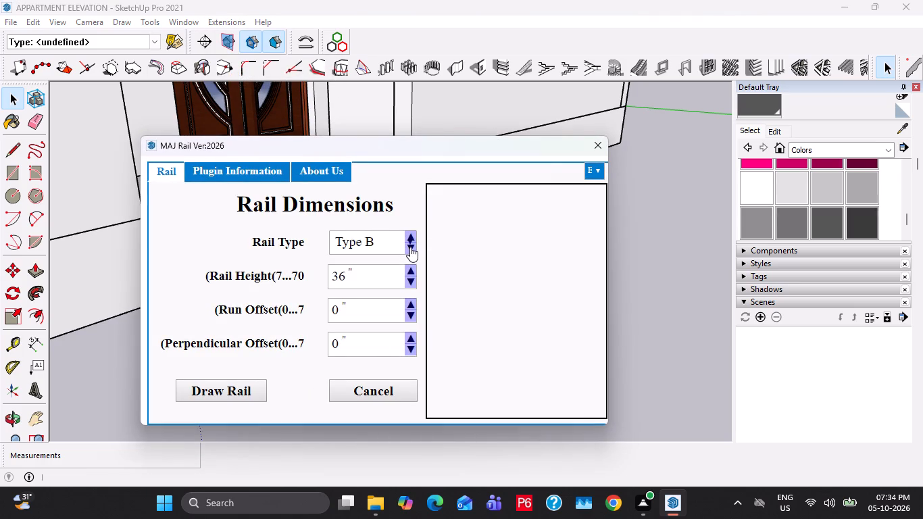
pyautogui.click(411, 248)
pyautogui.click(411, 239)
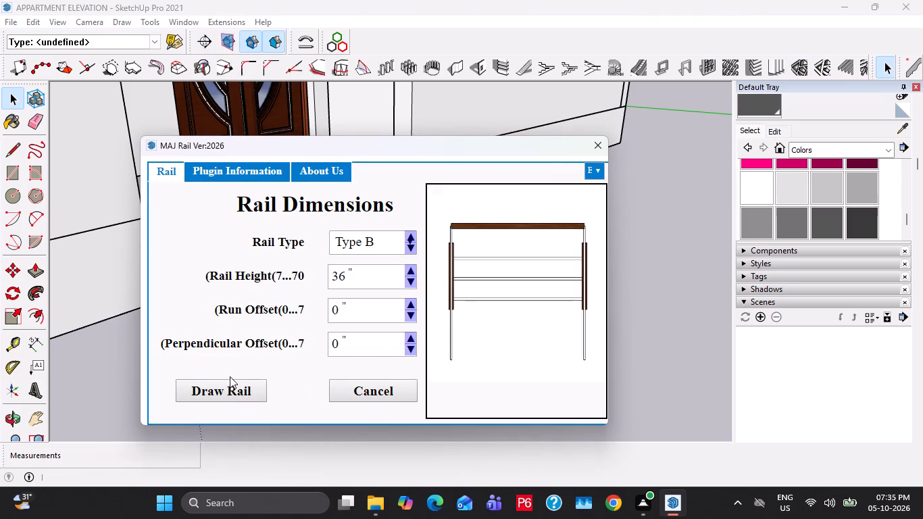
pyautogui.click(228, 395)
# Create the left-hand stair railing with poles at the outer corners of the three steps and the porch floor.
pyautogui.moveTo(220, 310); pyautogui.dragTo(234, 367, button='middle')
pyautogui.scroll(2, 248, 382)
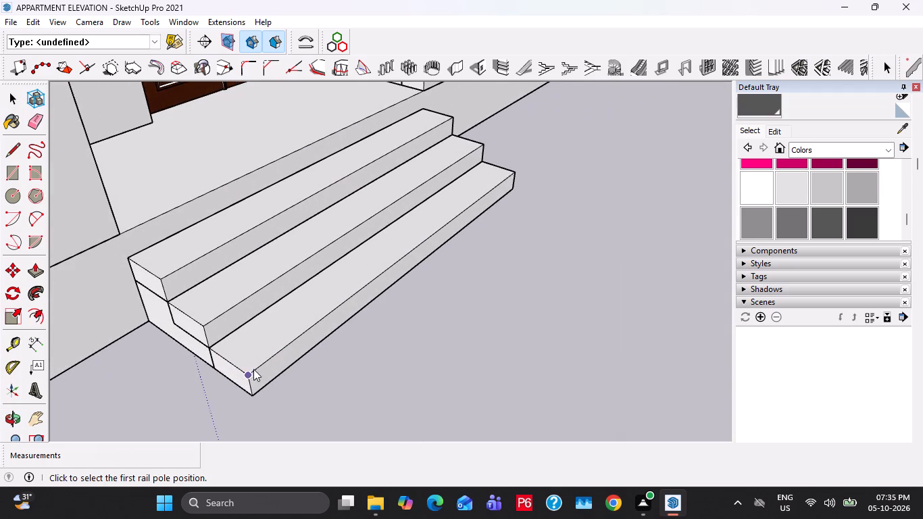
pyautogui.scroll(7, 246, 369)
pyautogui.moveTo(257, 366); pyautogui.dragTo(262, 392, button='middle')
pyautogui.click(255, 393)
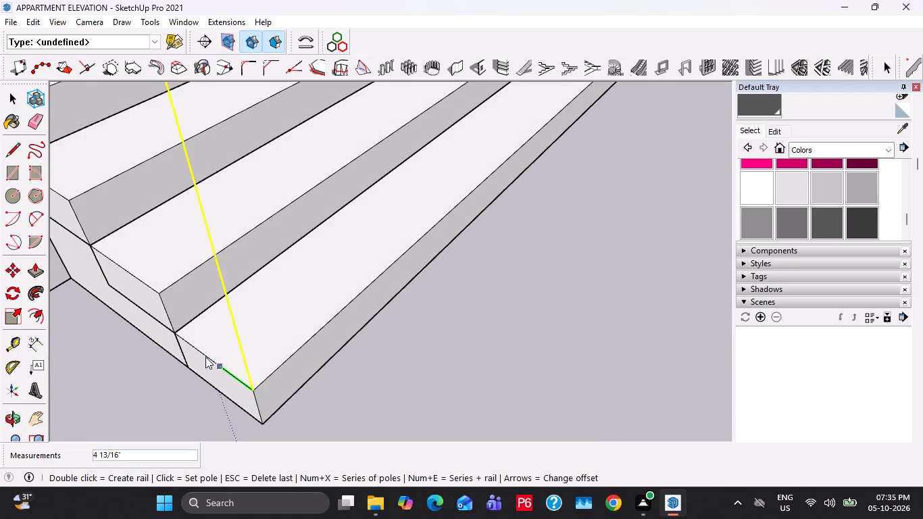
pyautogui.moveTo(184, 297); pyautogui.dragTo(243, 268, button='middle')
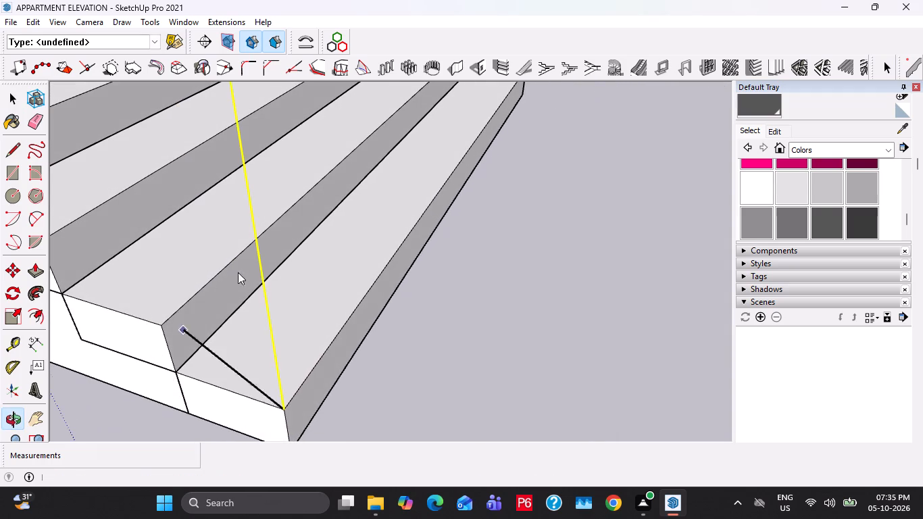
pyautogui.click(164, 327)
pyautogui.keyDown('shift'); pyautogui.moveTo(143, 316); pyautogui.dragTo(282, 353, button='middle'); pyautogui.keyUp('shift')
pyautogui.click(182, 282)
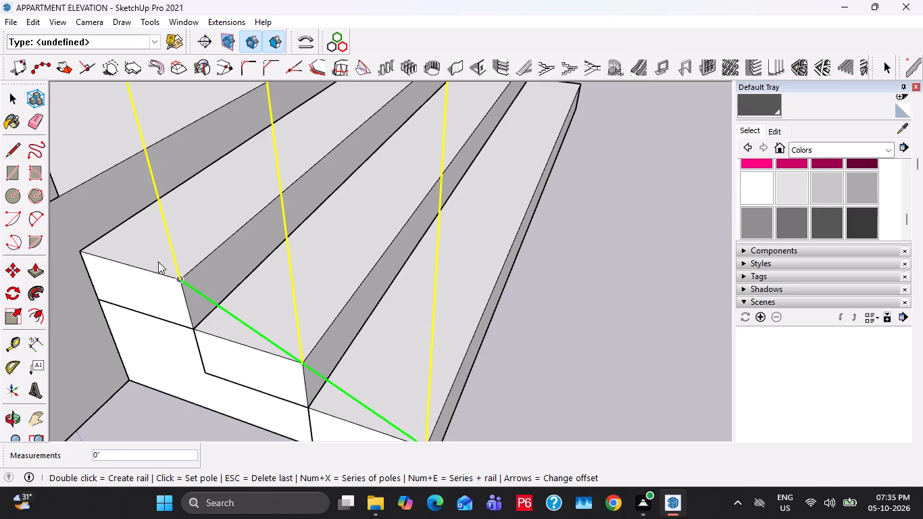
pyautogui.doubleClick(57, 197)
# Create the matching right-hand stair railing with poles at the three step corners and the porch floor corner.
pyautogui.scroll(-5, 172, 259)
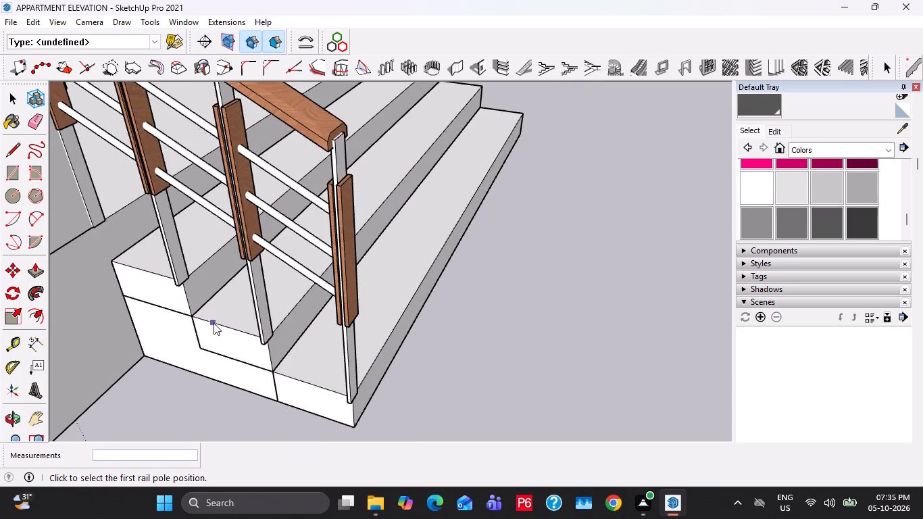
pyautogui.scroll(-5, 214, 323)
pyautogui.moveTo(246, 323); pyautogui.dragTo(118, 321, button='middle')
pyautogui.scroll(-3, 324, 235)
pyautogui.moveTo(320, 262); pyautogui.dragTo(176, 274, button='middle')
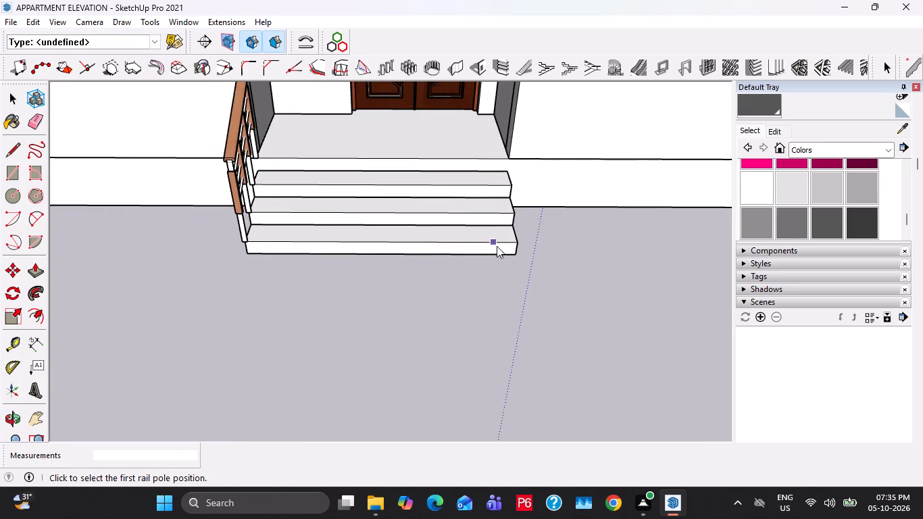
pyautogui.scroll(3, 497, 246)
pyautogui.click(518, 242)
pyautogui.click(514, 201)
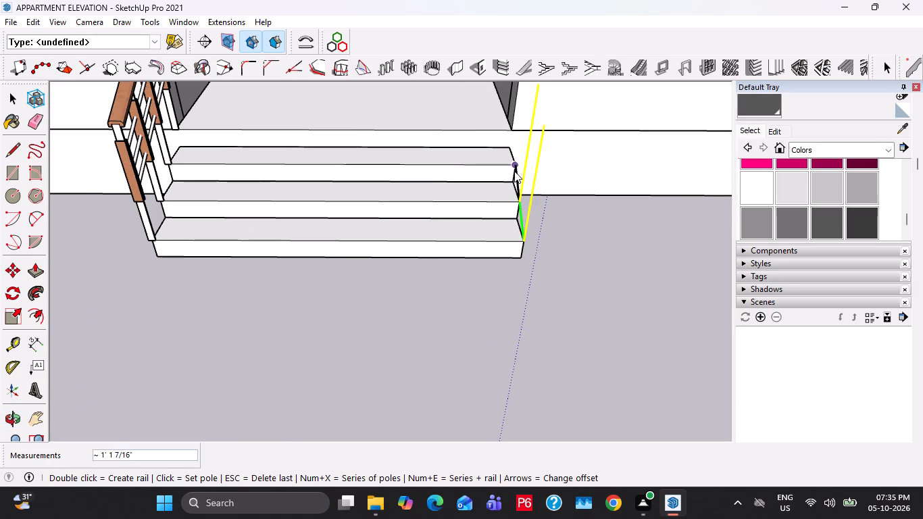
pyautogui.click(514, 170)
pyautogui.doubleClick(506, 130)
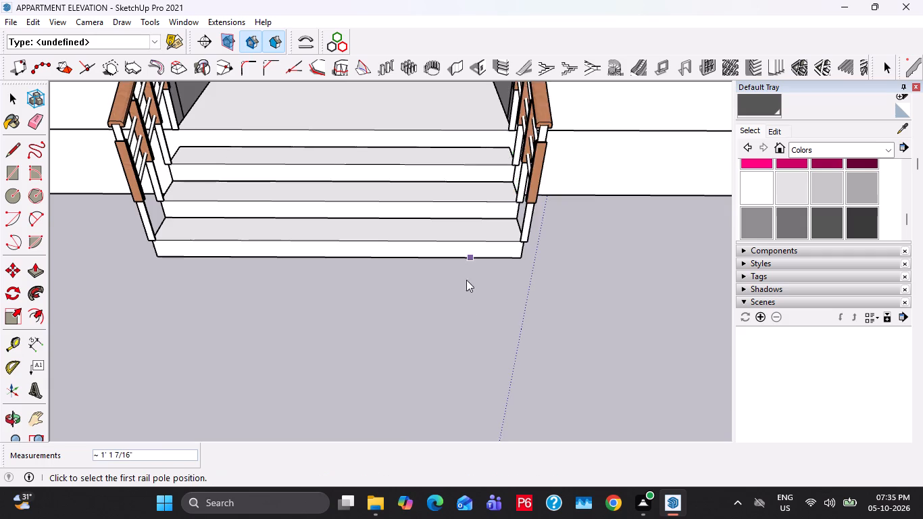
pyautogui.scroll(-5, 460, 297)
pyautogui.press('space')
pyautogui.moveTo(424, 317); pyautogui.dragTo(343, 261, button='middle')
pyautogui.press('space')
pyautogui.press('Escape')
# Group the upper two entrance steps, the infill block beneath them, and both stair railings together.
pyautogui.moveTo(328, 230); pyautogui.dragTo(464, 226, button='middle')
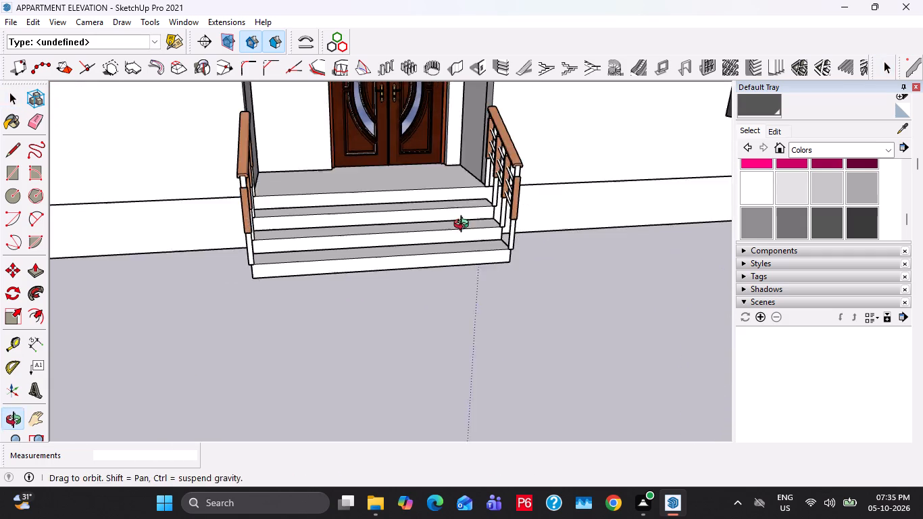
pyautogui.moveTo(464, 226); pyautogui.dragTo(485, 222, button='middle')
pyautogui.scroll(2, 375, 253)
pyautogui.click(340, 264)
pyautogui.moveTo(322, 254); pyautogui.dragTo(409, 253, button='middle')
pyautogui.click(361, 229)
pyautogui.keyDown('ctrl'); pyautogui.click(316, 220); pyautogui.keyUp('ctrl')
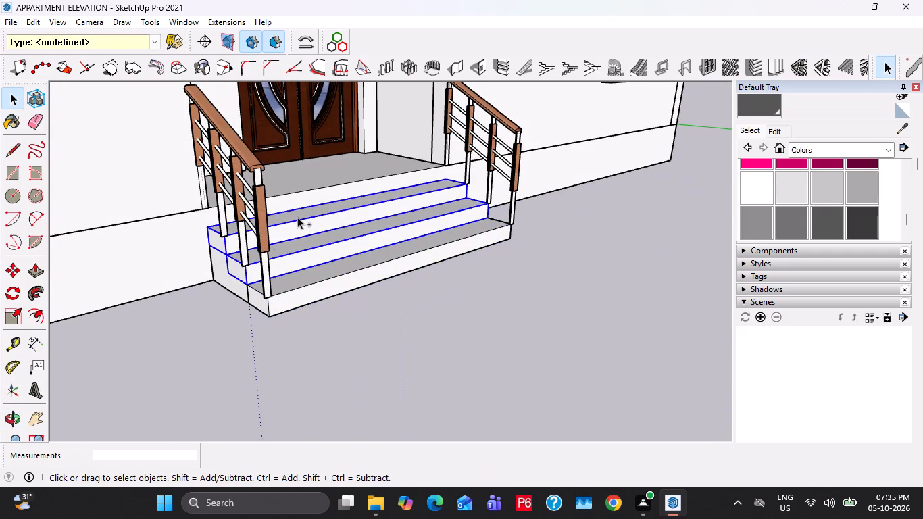
pyautogui.keyDown('ctrl'); pyautogui.click(238, 293); pyautogui.keyUp('ctrl')
pyautogui.keyDown('ctrl'); pyautogui.click(260, 159); pyautogui.keyUp('ctrl')
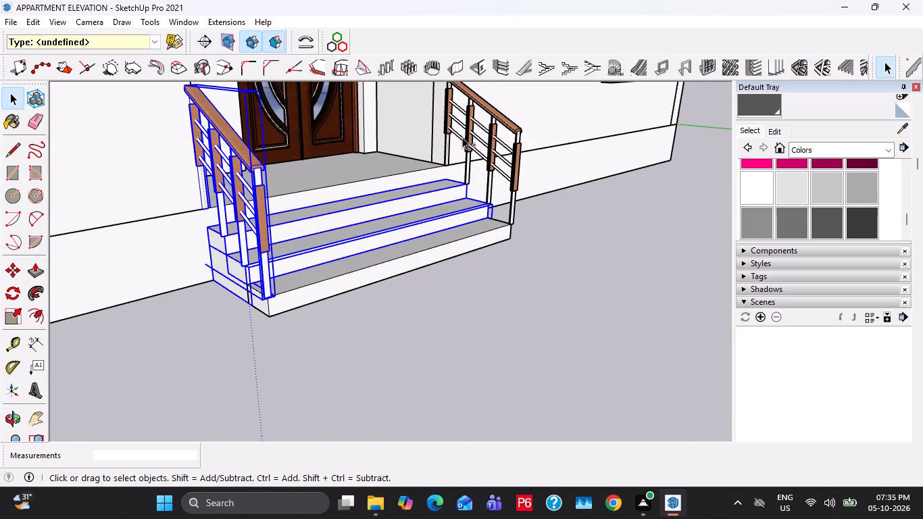
pyautogui.keyDown('ctrl'); pyautogui.click(468, 141); pyautogui.keyUp('ctrl')
pyautogui.rightClick(471, 153)
pyautogui.click(518, 292)
# Open the grouped steps and railings for editing and select the right-hand railing.
pyautogui.scroll(3, 516, 202)
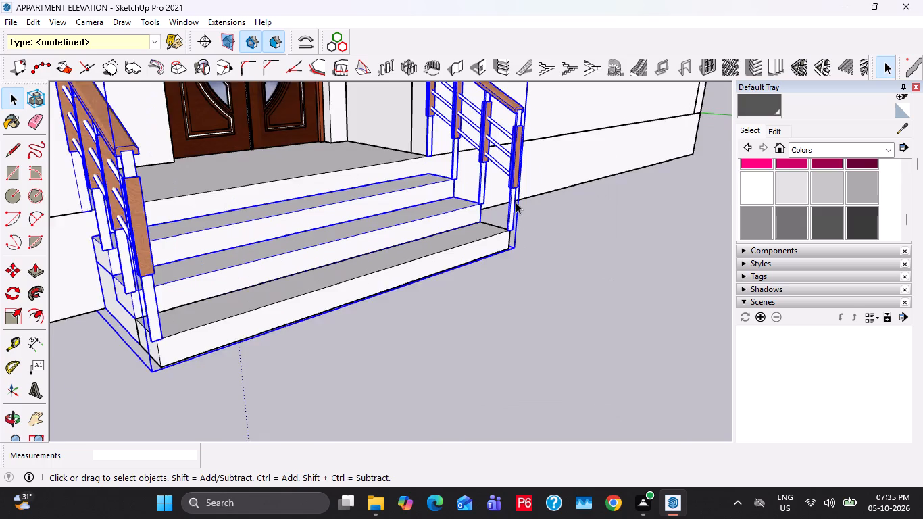
pyautogui.scroll(5, 516, 202)
pyautogui.moveTo(482, 235); pyautogui.dragTo(367, 240, button='middle')
pyautogui.doubleClick(483, 232)
pyautogui.scroll(3, 480, 251)
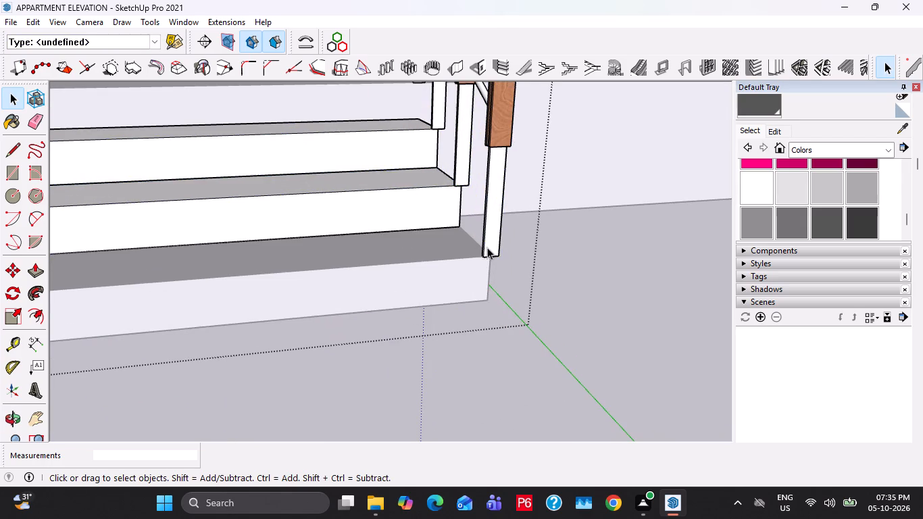
pyautogui.click(487, 247)
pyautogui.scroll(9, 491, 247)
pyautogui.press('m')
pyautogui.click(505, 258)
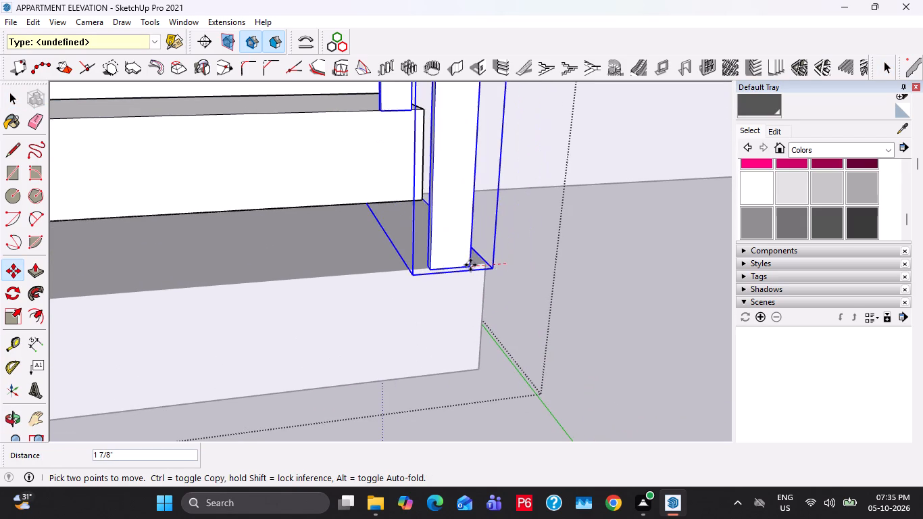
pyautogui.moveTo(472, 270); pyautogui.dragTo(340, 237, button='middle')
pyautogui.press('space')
# Move the right-hand railing inward about 1" so its lowest post sits flush with the step's side edge.
pyautogui.moveTo(376, 246); pyautogui.dragTo(349, 194, button='middle')
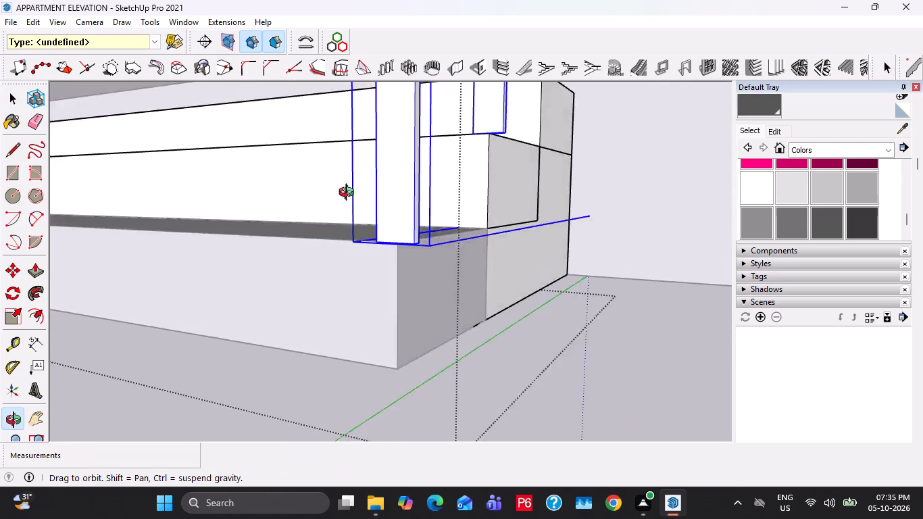
pyautogui.moveTo(349, 194); pyautogui.dragTo(421, 119, button='middle')
pyautogui.scroll(6, 441, 187)
pyautogui.press('m')
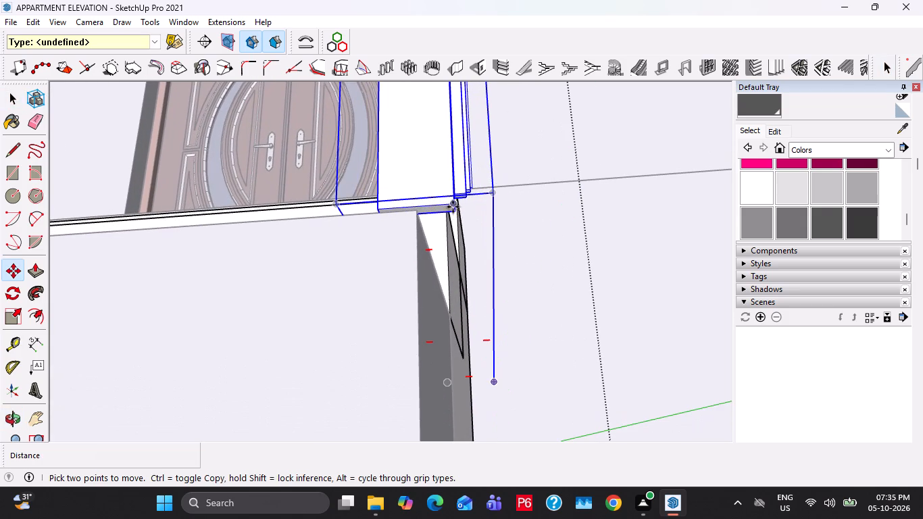
pyautogui.click(453, 203)
pyautogui.scroll(3, 419, 214)
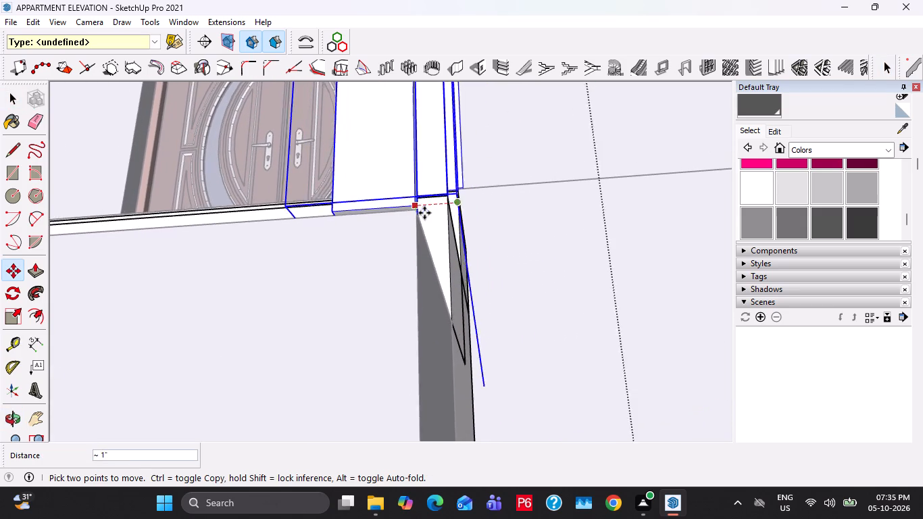
pyautogui.moveTo(424, 213); pyautogui.dragTo(314, 260, button='middle')
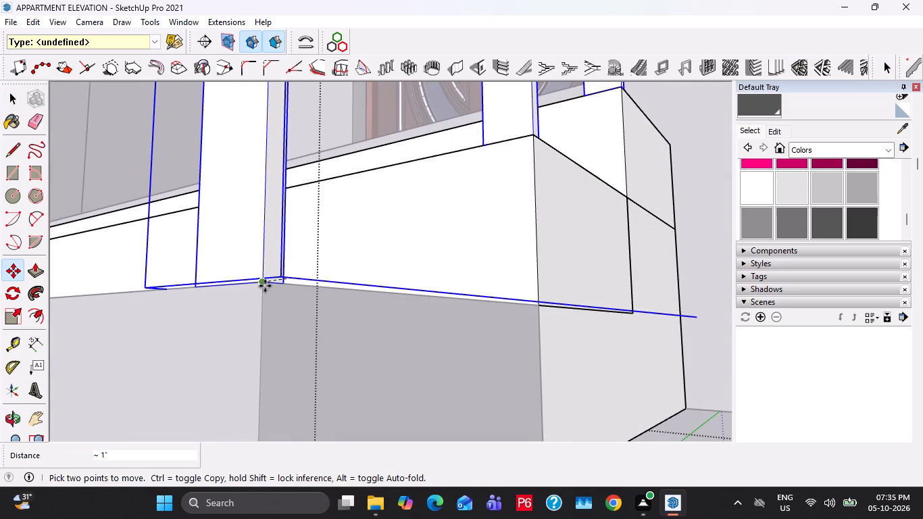
pyautogui.click(265, 286)
pyautogui.press('space')
pyautogui.scroll(-20, 392, 283)
pyautogui.scroll(-1, 392, 283)
pyautogui.press('Escape')
pyautogui.press('Escape')
pyautogui.moveTo(357, 268); pyautogui.dragTo(434, 322, button='middle')
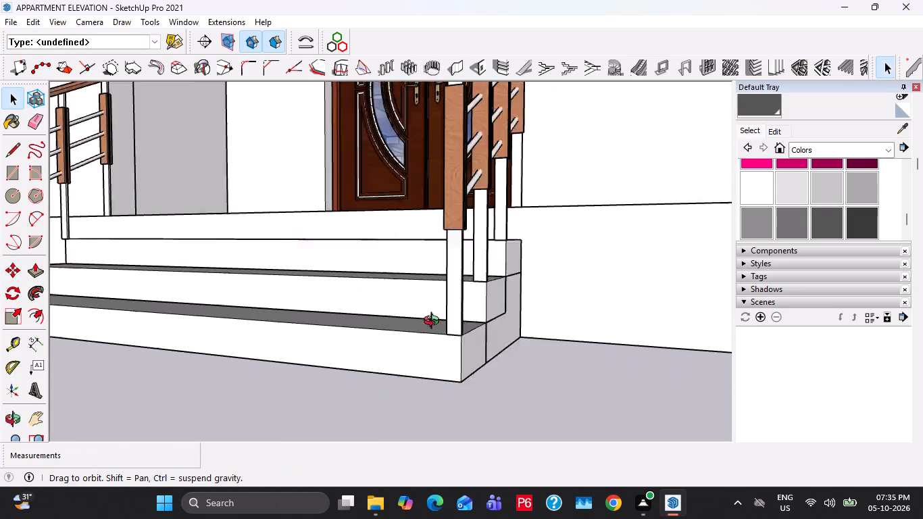
# Move the left-hand railing inward about 1" so its lowest post sits flush with the step's side edge, and close the group.
pyautogui.moveTo(434, 322); pyautogui.dragTo(455, 335, button='middle')
pyautogui.scroll(-5, 466, 332)
pyautogui.keyDown('shift'); pyautogui.moveTo(247, 303); pyautogui.dragTo(414, 289, button='middle'); pyautogui.keyUp('shift')
pyautogui.scroll(6, 338, 289)
pyautogui.tripleClick(208, 303)
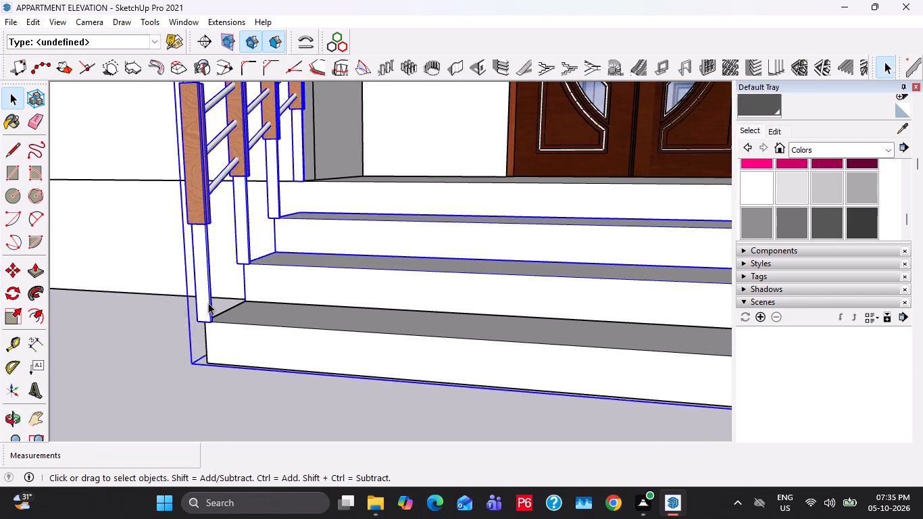
pyautogui.scroll(8, 203, 314)
pyautogui.moveTo(195, 326); pyautogui.dragTo(241, 322, button='middle')
pyautogui.scroll(7, 230, 346)
pyautogui.press('m')
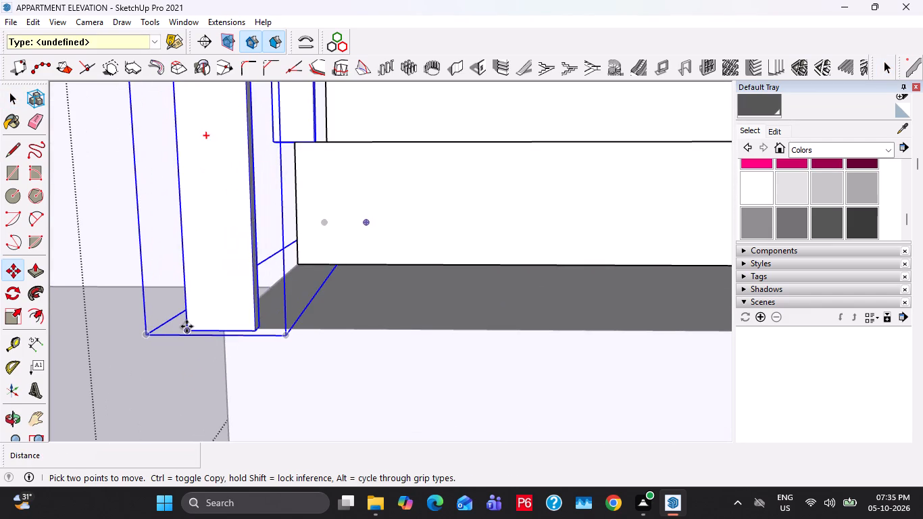
pyautogui.click(186, 326)
pyautogui.moveTo(263, 334); pyautogui.dragTo(409, 294, button='middle')
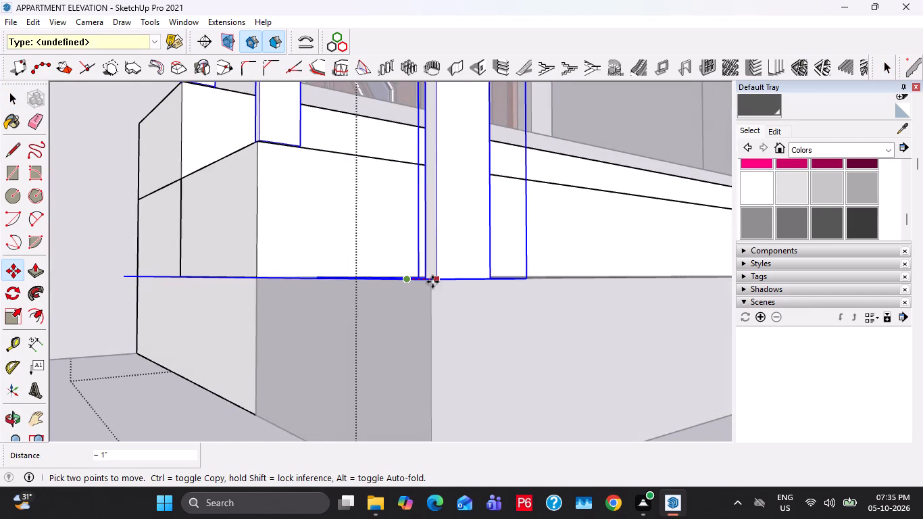
pyautogui.click(426, 281)
pyautogui.press('space')
pyautogui.scroll(-20, 333, 322)
pyautogui.scroll(-3, 333, 322)
pyautogui.press('Escape')
pyautogui.press('Escape')
pyautogui.press('Escape')
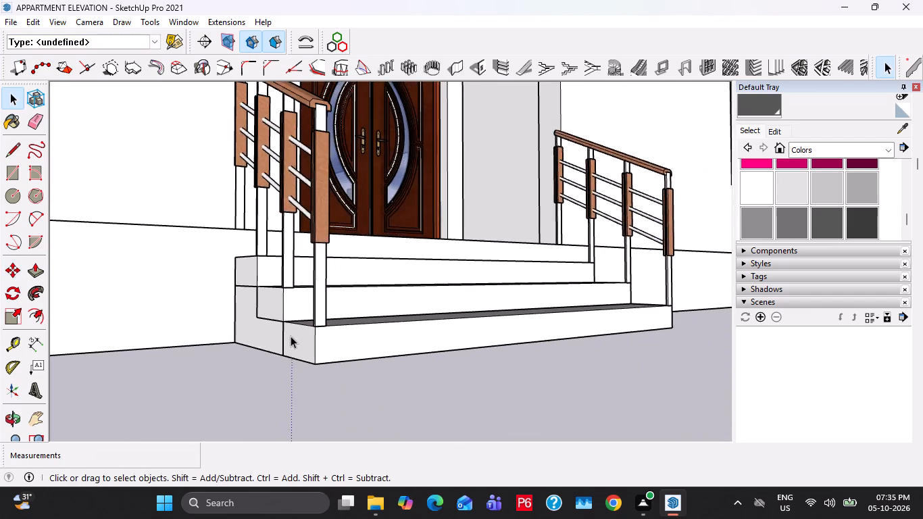
# At the other entrance, below the dark-framed balcony, create guide lines extending outward from the porch floor's two side edges.
pyautogui.scroll(-9, 291, 336)
pyautogui.moveTo(363, 244); pyautogui.dragTo(324, 324, button='middle')
pyautogui.scroll(-11, 290, 322)
pyautogui.moveTo(301, 314); pyautogui.dragTo(361, 302, button='middle')
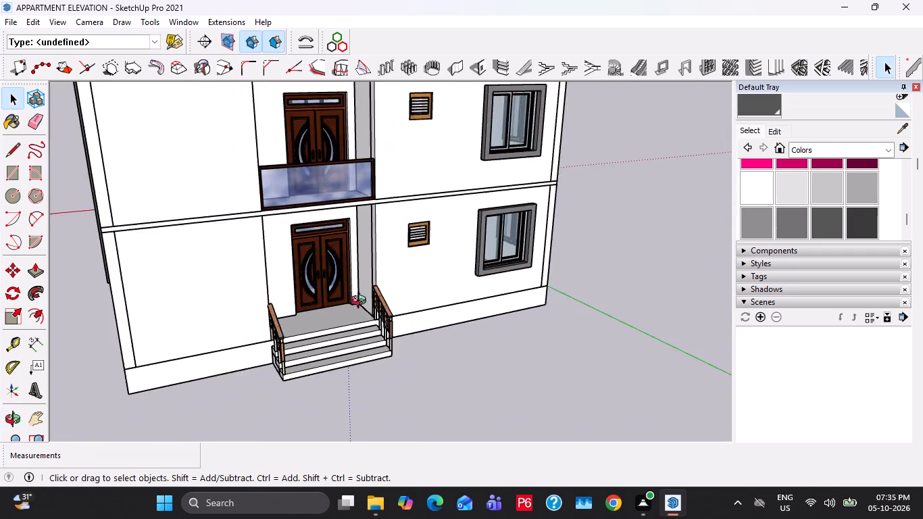
pyautogui.moveTo(361, 302); pyautogui.dragTo(467, 283, button='middle')
pyautogui.scroll(-7, 461, 279)
pyautogui.moveTo(324, 270); pyautogui.dragTo(516, 280, button='middle')
pyautogui.scroll(-3, 520, 280)
pyautogui.moveTo(266, 291); pyautogui.dragTo(303, 295, button='middle')
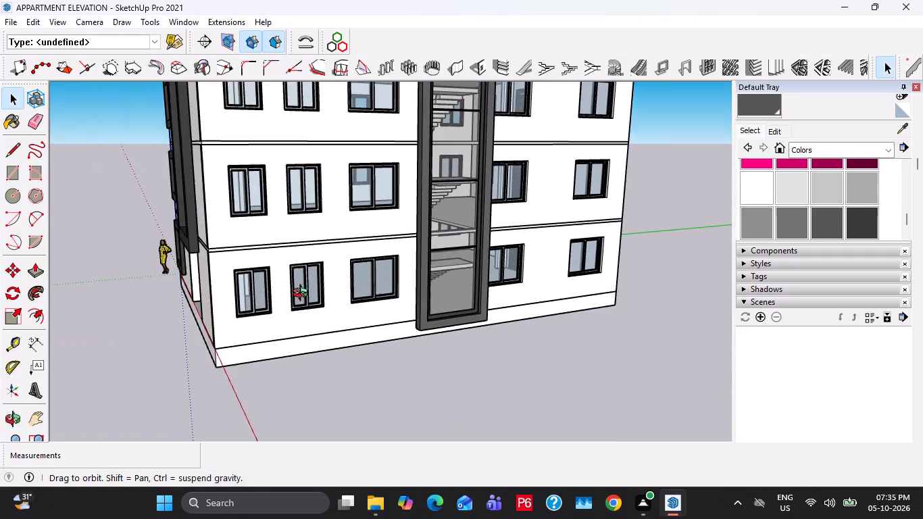
pyautogui.moveTo(303, 295); pyautogui.dragTo(505, 299, button='middle')
pyautogui.scroll(8, 401, 330)
pyautogui.keyDown('shift'); pyautogui.moveTo(477, 370); pyautogui.dragTo(422, 357, button='middle'); pyautogui.keyUp('shift')
pyautogui.scroll(4, 435, 341)
pyautogui.press('r')
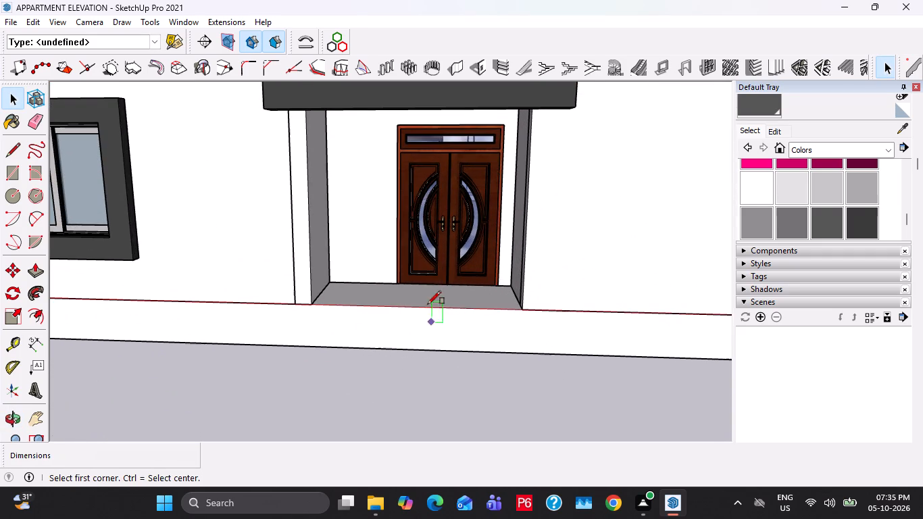
pyautogui.press('space')
pyautogui.press('t')
pyautogui.doubleClick(427, 309)
pyautogui.moveTo(346, 310); pyautogui.dragTo(320, 358, button='middle')
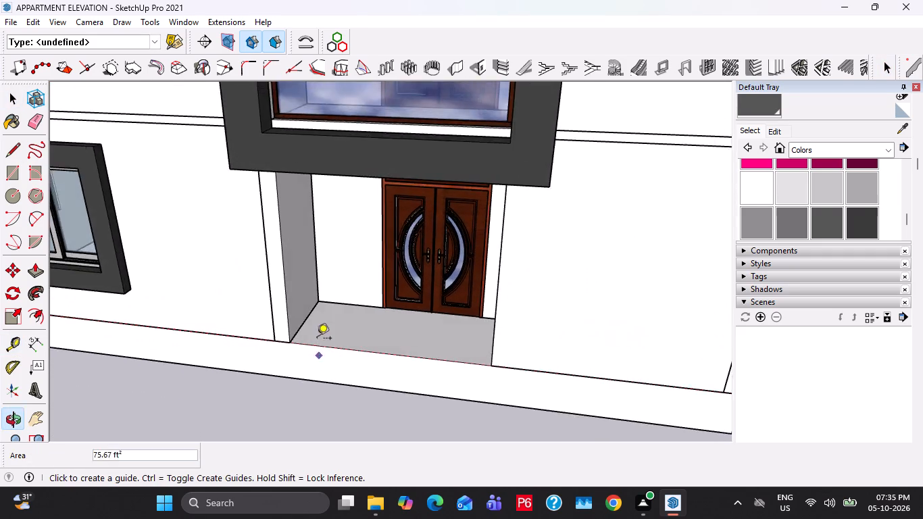
pyautogui.scroll(3, 317, 339)
pyautogui.doubleClick(310, 310)
pyautogui.moveTo(432, 362); pyautogui.dragTo(509, 387, button='middle')
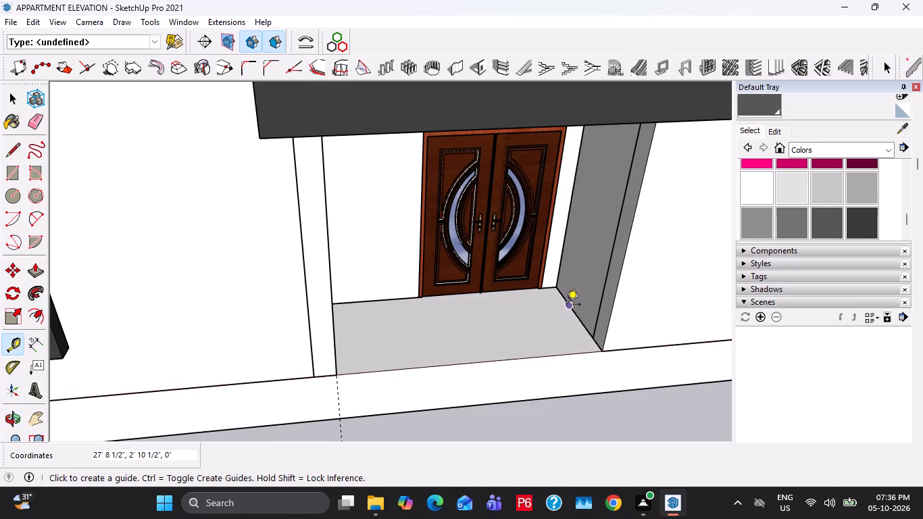
pyautogui.doubleClick(566, 305)
pyautogui.keyDown('shift'); pyautogui.moveTo(496, 351); pyautogui.dragTo(350, 282, button='middle'); pyautogui.keyUp('shift')
# Place a guide 1' out from the porch floor's front edge and draw the step rectangle between the side guides.
pyautogui.press('space')
pyautogui.press('t')
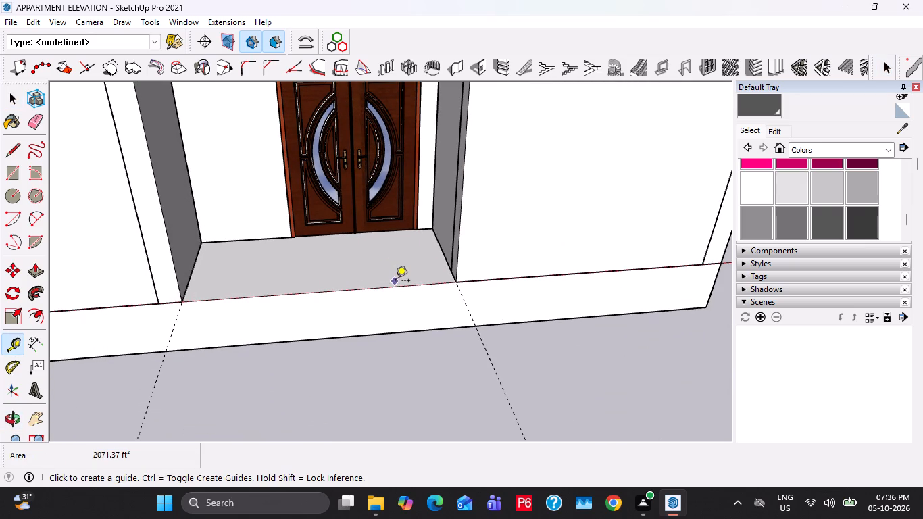
pyautogui.click(399, 287)
pyautogui.write("1'")
pyautogui.press('Return')
pyautogui.press('space')
pyautogui.scroll(3, 226, 314)
pyautogui.press('r')
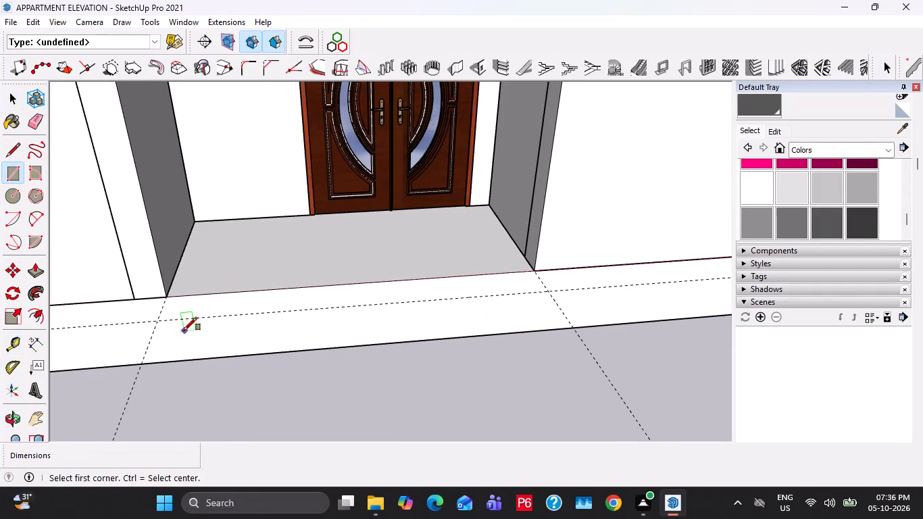
pyautogui.click(158, 323)
pyautogui.click(534, 270)
pyautogui.press('space')
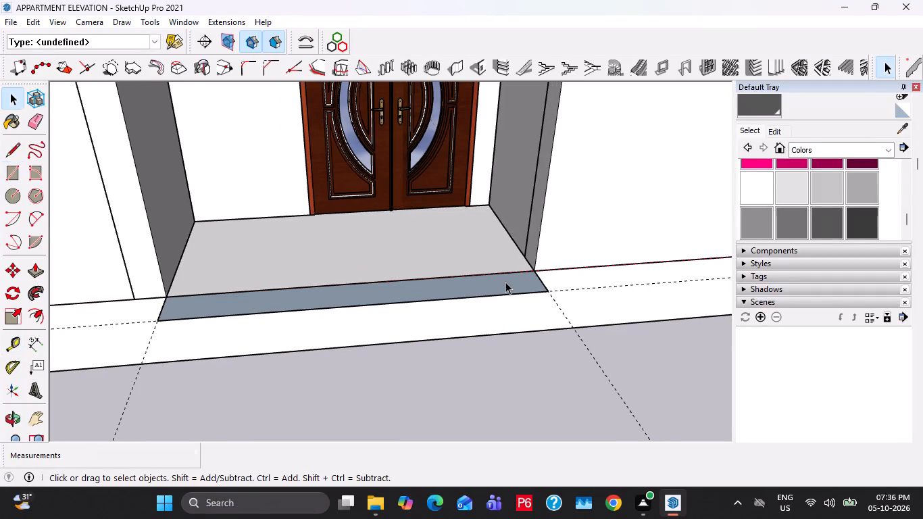
# Extrude the step rectangle 6" and group the resulting block.
pyautogui.press('p')
pyautogui.click(505, 287)
pyautogui.write('6"')
pyautogui.press('Return')
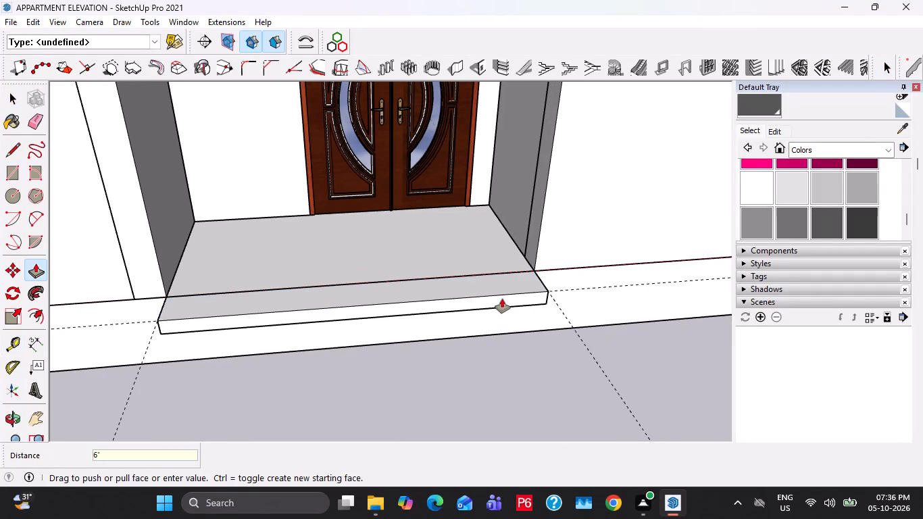
pyautogui.press('space')
pyautogui.tripleClick(500, 299)
pyautogui.rightClick(500, 299)
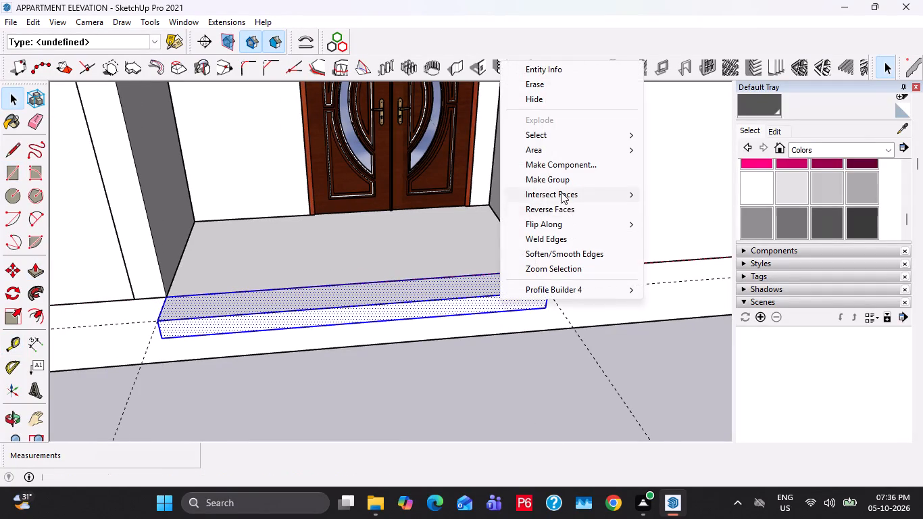
pyautogui.click(562, 186)
# Move the grouped step 6" down from the porch floor level.
pyautogui.press('m')
pyautogui.click(601, 171)
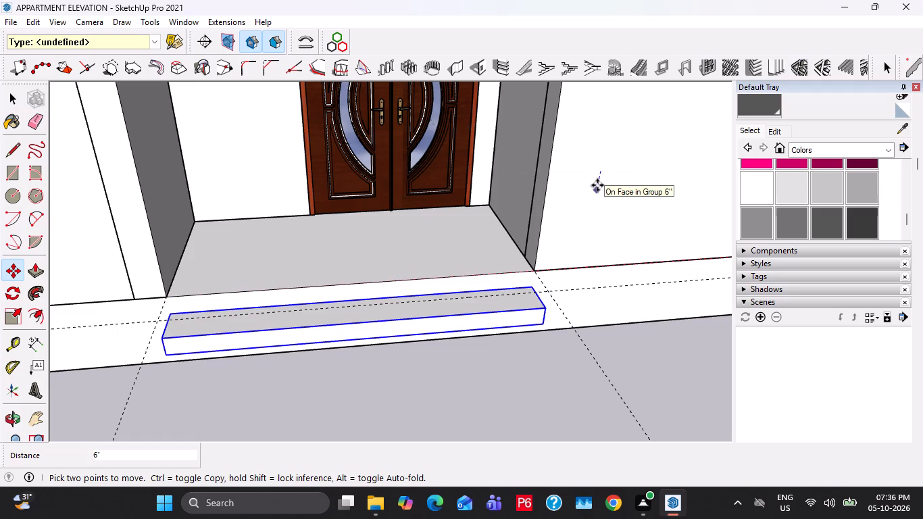
pyautogui.write('6"')
pyautogui.press('Return')
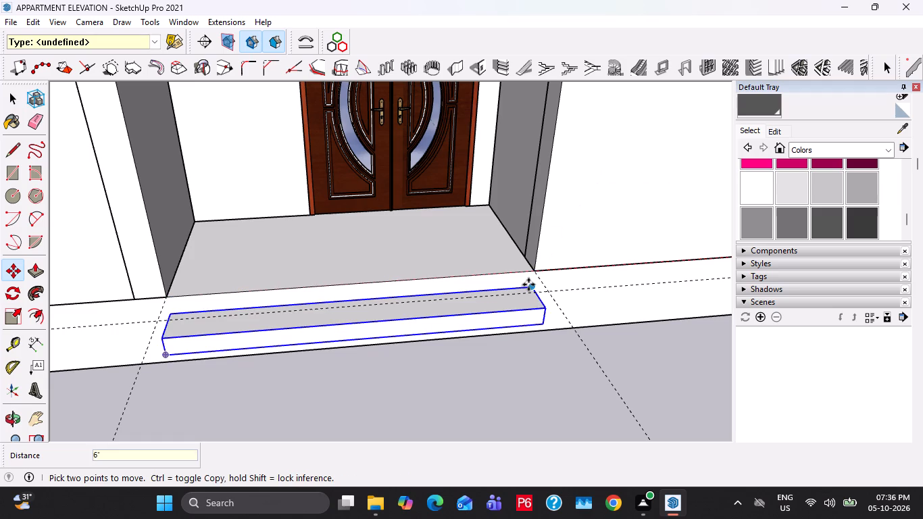
# Copy the step twice forward and down, corner to corner, to form a three-step flight reaching the ground.
pyautogui.click(528, 285)
pyautogui.click(541, 323)
pyautogui.click(541, 325)
pyautogui.keyDown('shift'); pyautogui.moveTo(542, 379); pyautogui.dragTo(528, 340, button='middle'); pyautogui.keyUp('shift')
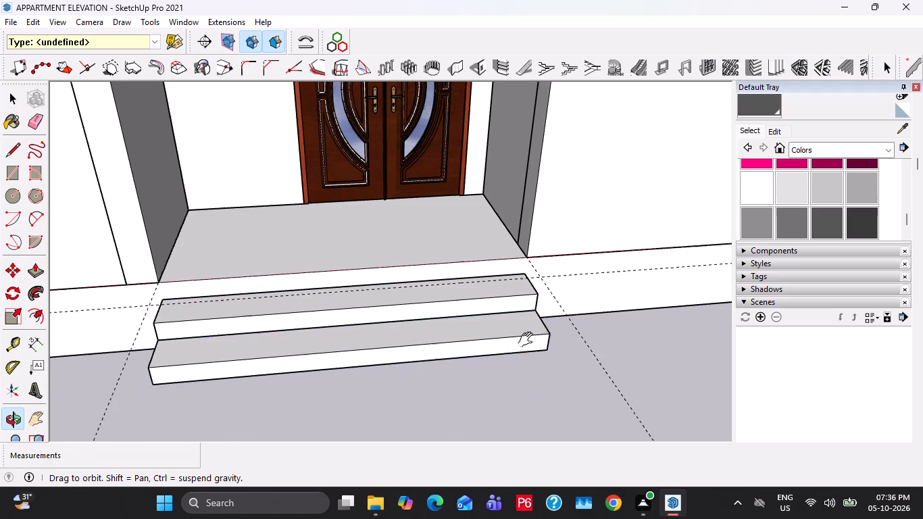
pyautogui.keyDown('shift'); pyautogui.moveTo(528, 340); pyautogui.dragTo(528, 322, button='middle'); pyautogui.keyUp('shift')
pyautogui.click(537, 310)
pyautogui.moveTo(505, 332); pyautogui.dragTo(666, 272, button='middle')
pyautogui.moveTo(317, 372); pyautogui.dragTo(397, 327, button='middle')
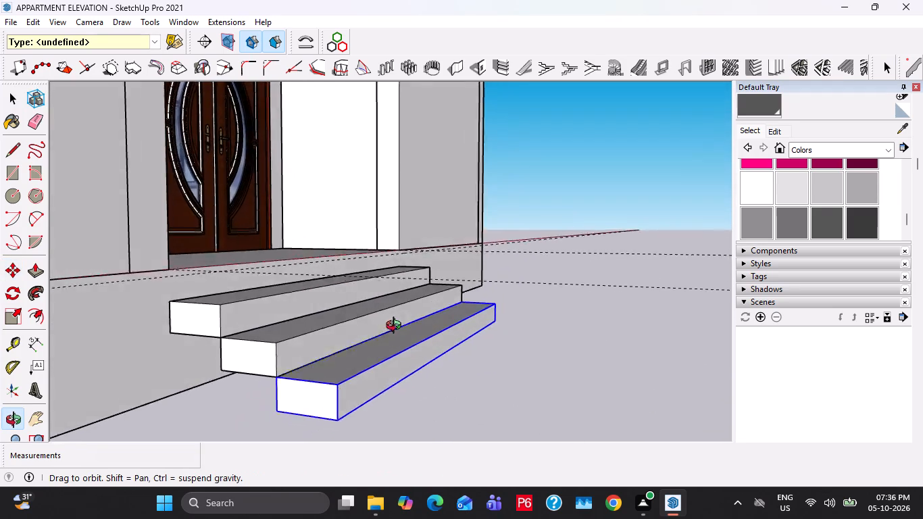
pyautogui.moveTo(397, 327); pyautogui.dragTo(432, 288, button='middle')
# Draw the infill's base line 2' from the lowest step's rear bottom corner to the plinth wall and up to the top step.
pyautogui.press('space')
pyautogui.press('t')
pyautogui.doubleClick(375, 353)
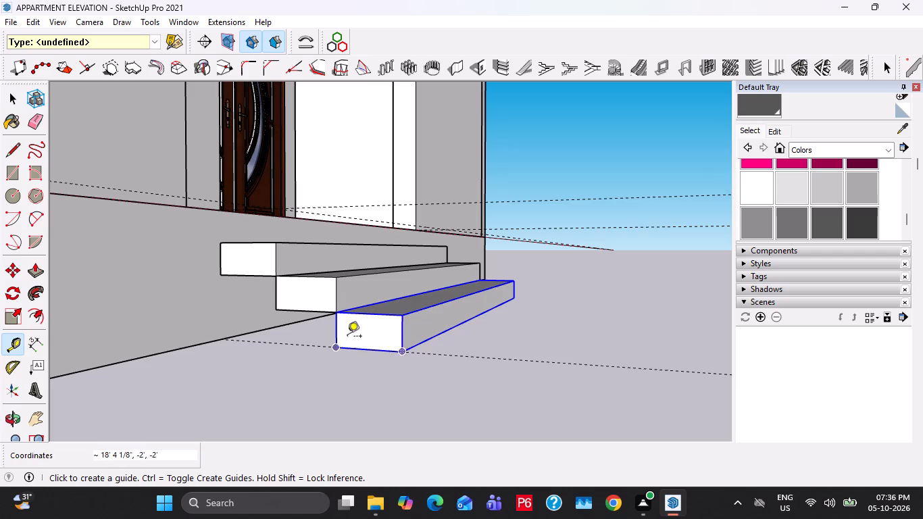
pyautogui.moveTo(352, 334); pyautogui.dragTo(423, 312, button='middle')
pyautogui.press('space')
pyautogui.press('l')
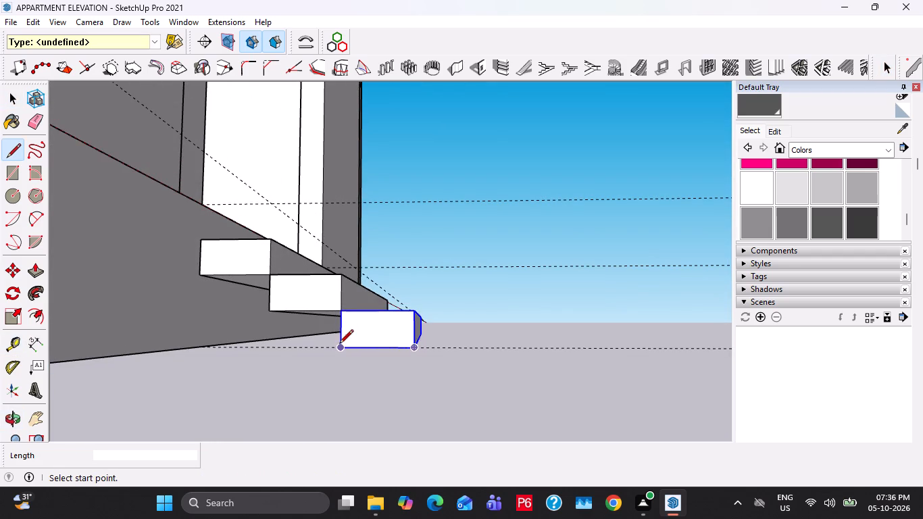
pyautogui.click(339, 345)
pyautogui.click(201, 344)
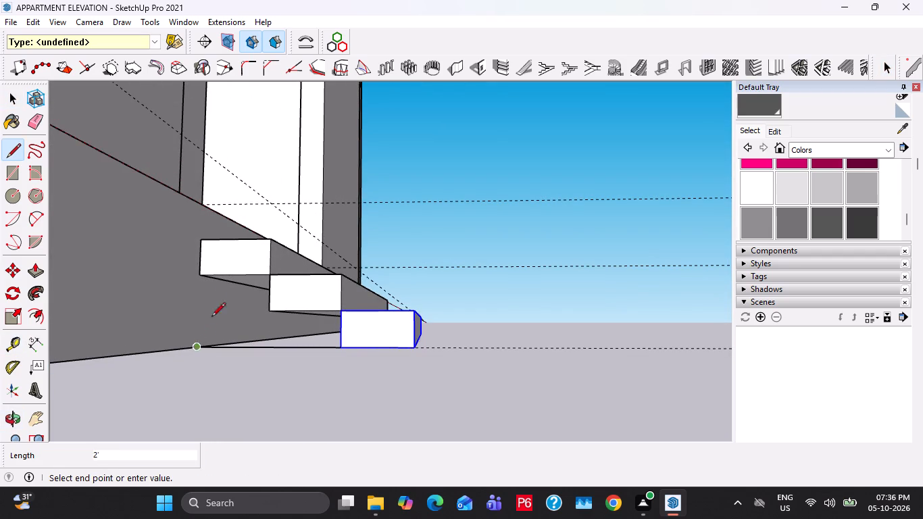
pyautogui.click(197, 276)
pyautogui.moveTo(267, 299); pyautogui.dragTo(332, 290, button='middle')
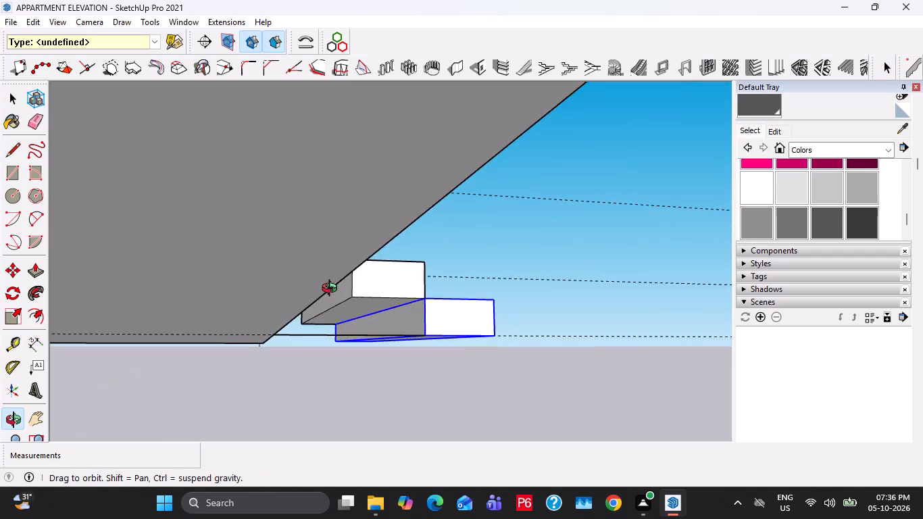
pyautogui.moveTo(332, 290); pyautogui.dragTo(289, 291, button='middle')
pyautogui.press('space')
pyautogui.click(245, 314)
pyautogui.click(234, 295)
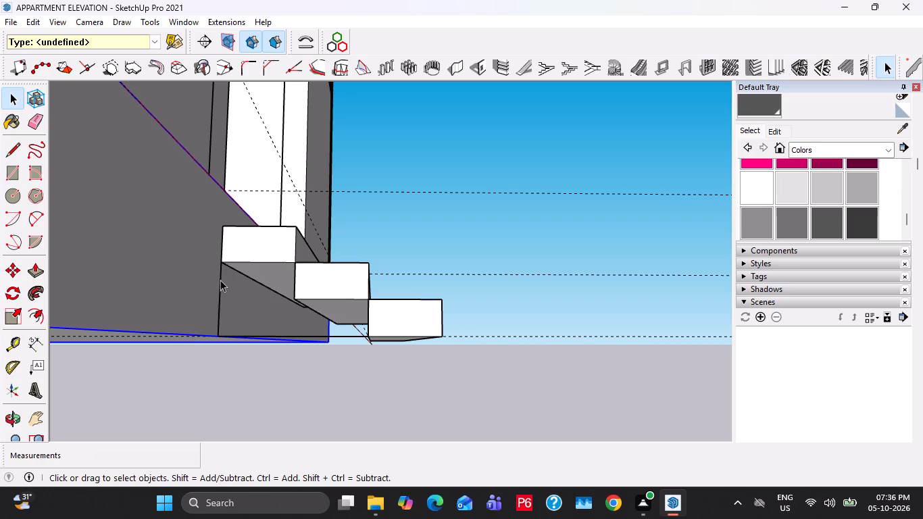
pyautogui.click(220, 280)
pyautogui.moveTo(220, 285); pyautogui.dragTo(180, 299, button='middle')
pyautogui.scroll(1, 183, 308)
pyautogui.tripleClick(235, 292)
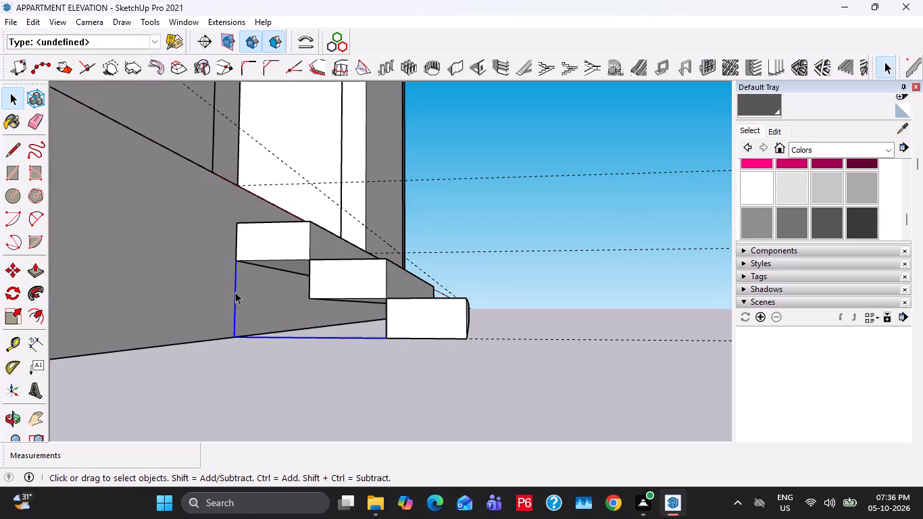
# Trace the undersides and back edges of the steps to close the infill profile beneath the flight.
pyautogui.moveTo(241, 295); pyautogui.dragTo(253, 310, button='middle')
pyautogui.press('l')
pyautogui.click(238, 259)
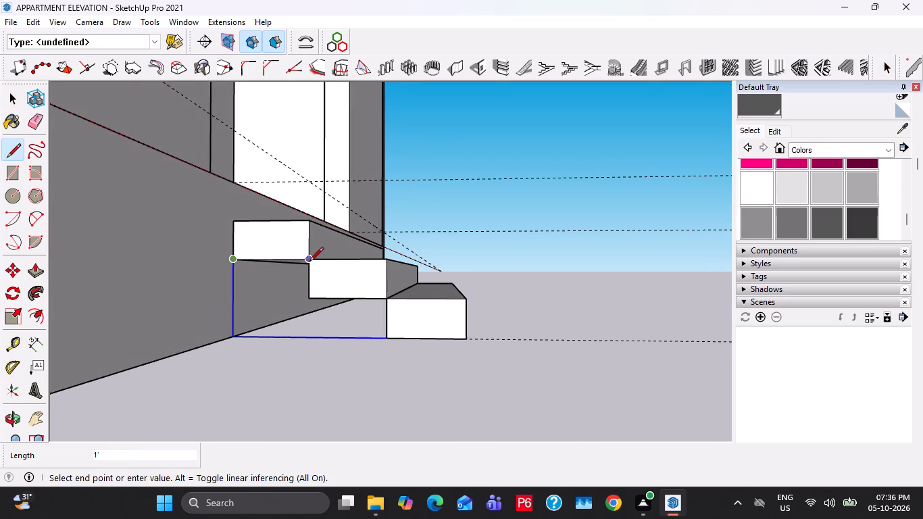
pyautogui.click(309, 262)
pyautogui.click(314, 293)
pyautogui.click(385, 294)
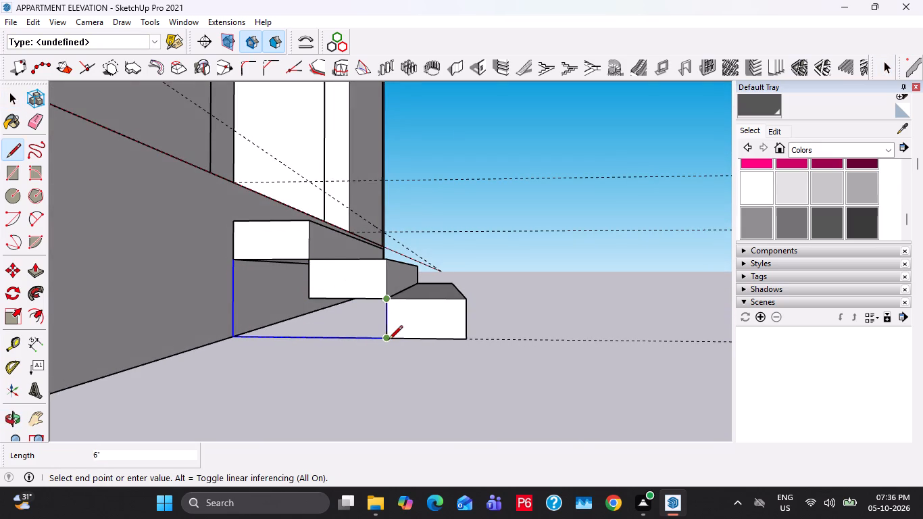
pyautogui.click(389, 341)
# Extrude the infill profile across the full width of the steps to their opposite side.
pyautogui.press('space')
pyautogui.click(336, 324)
pyautogui.press('p')
pyautogui.click(336, 324)
pyautogui.moveTo(414, 288); pyautogui.dragTo(257, 327, button='middle')
pyautogui.scroll(-5, 264, 328)
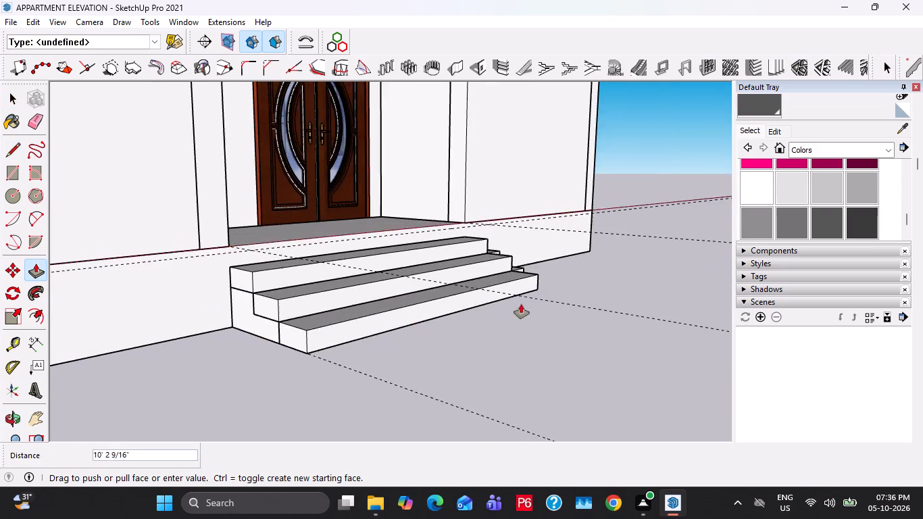
pyautogui.moveTo(528, 297); pyautogui.dragTo(399, 312, button='middle')
pyautogui.click(605, 295)
pyautogui.press('space')
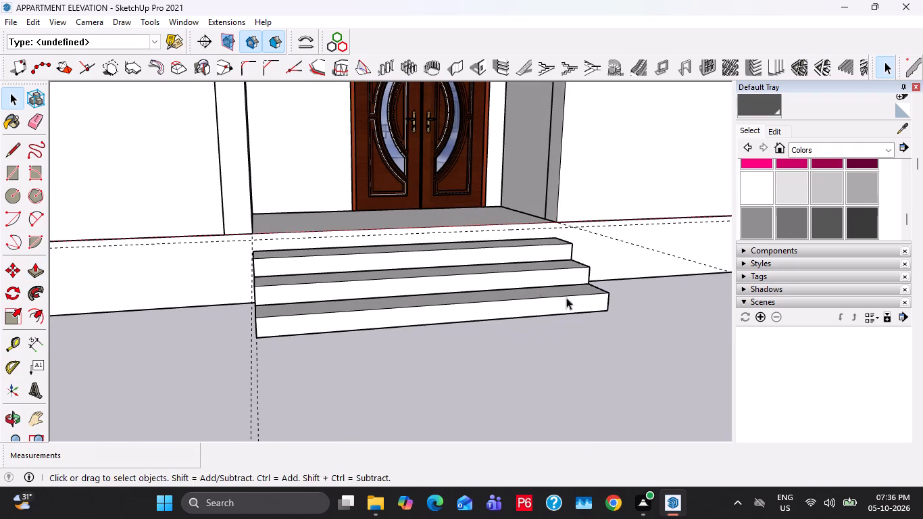
# Group the infill block beneath the steps.
pyautogui.moveTo(564, 297); pyautogui.dragTo(348, 307, button='middle')
pyautogui.tripleClick(578, 330)
pyautogui.rightClick(578, 330)
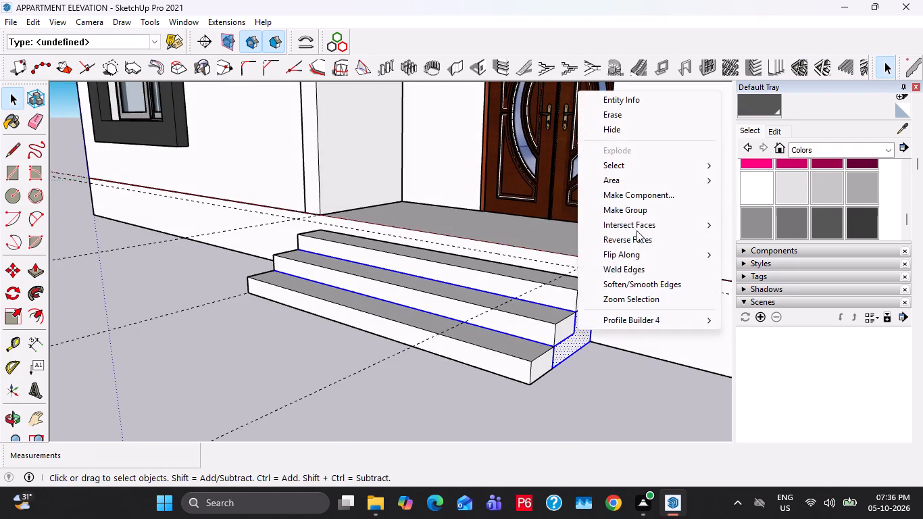
pyautogui.click(637, 212)
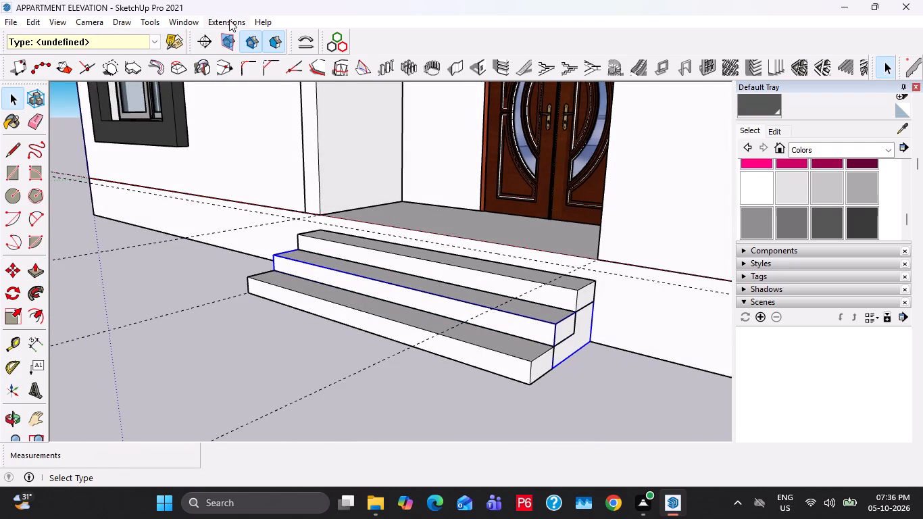
# Create a 36" high Type B left-hand stair railing with MAJ Rail, with poles at the three step corners and the porch floor corner.
pyautogui.click(229, 20)
pyautogui.click(247, 71)
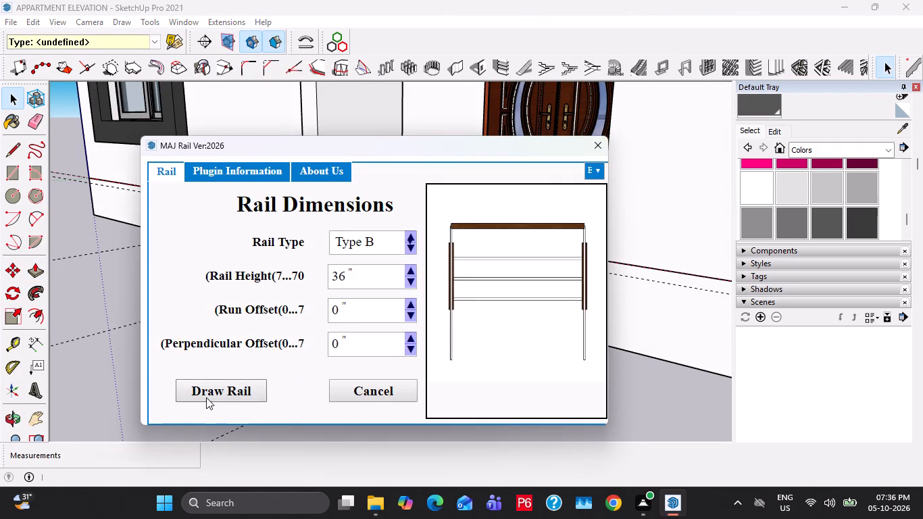
pyautogui.click(206, 397)
pyautogui.moveTo(325, 337); pyautogui.dragTo(421, 382, button='middle')
pyautogui.scroll(5, 316, 331)
pyautogui.click(255, 312)
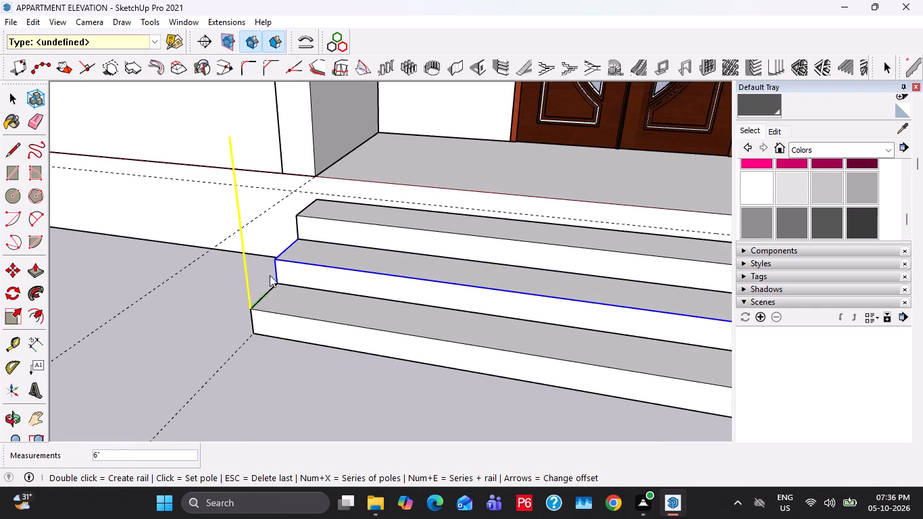
pyautogui.click(272, 255)
pyautogui.click(300, 216)
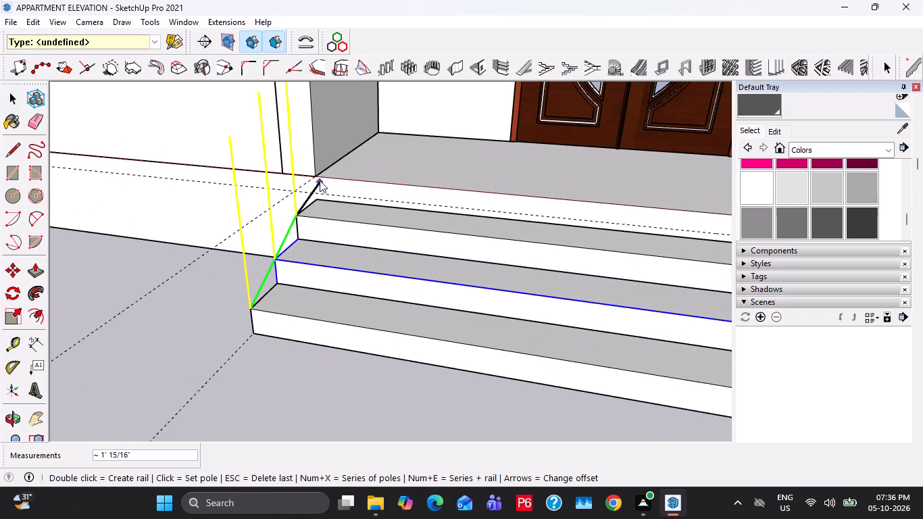
pyautogui.doubleClick(320, 176)
pyautogui.press('space')
# Move the left-hand stair railing inward so its bottom post's outer corner sits on the lowest step's front corner.
pyautogui.scroll(9, 268, 282)
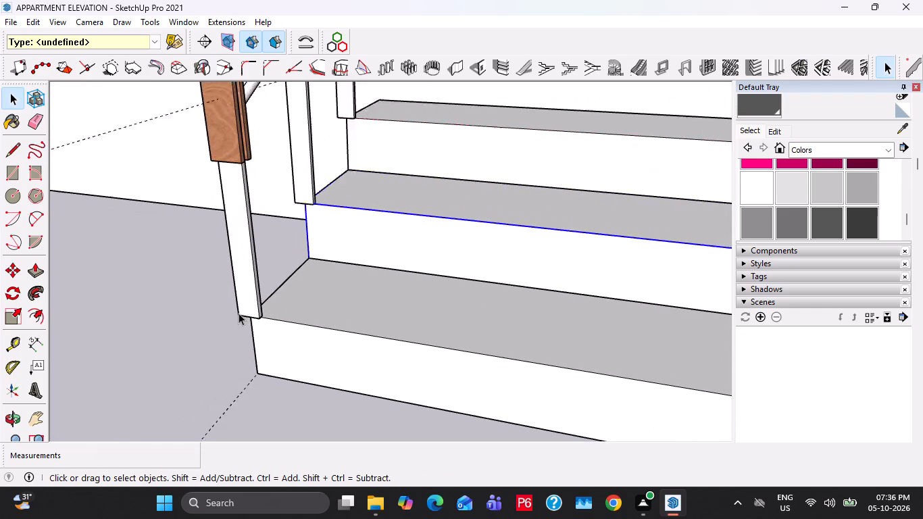
pyautogui.scroll(1, 239, 313)
pyautogui.click(241, 310)
pyautogui.moveTo(243, 312); pyautogui.dragTo(342, 292, button='middle')
pyautogui.press('m')
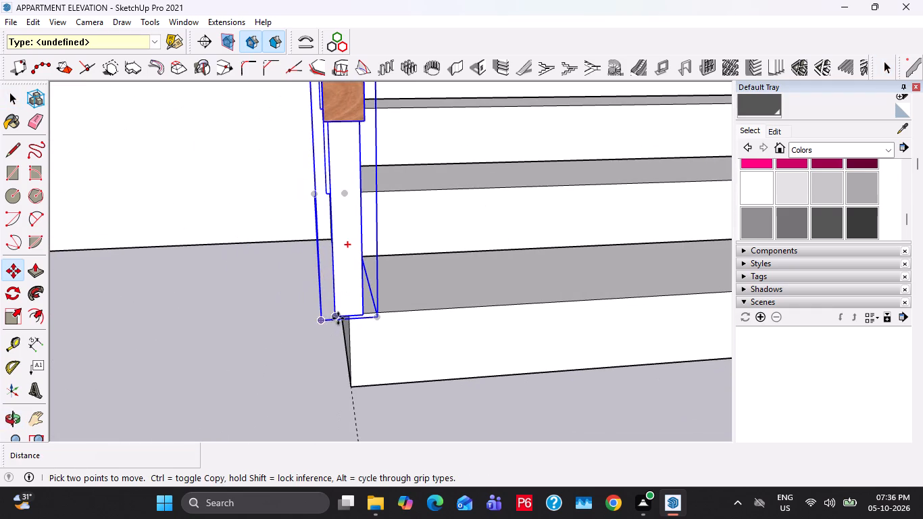
pyautogui.scroll(8, 339, 318)
pyautogui.scroll(-10, 341, 319)
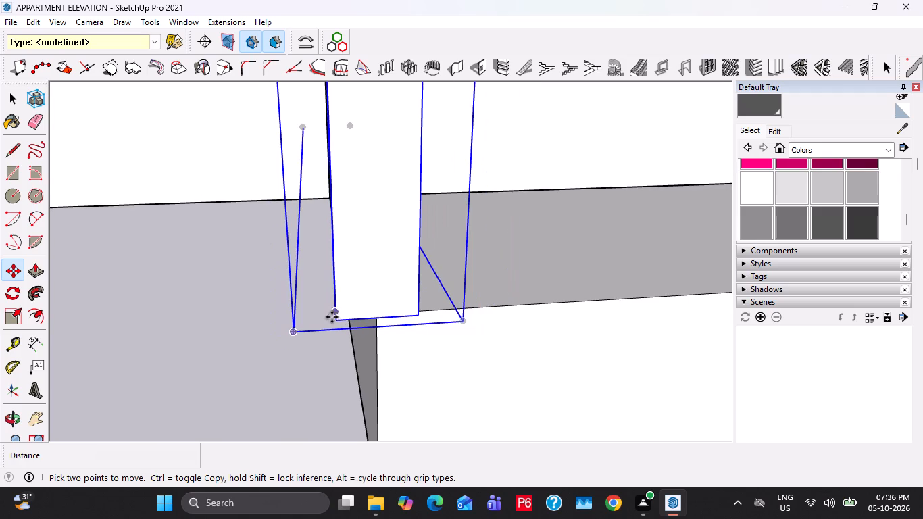
pyautogui.click(332, 318)
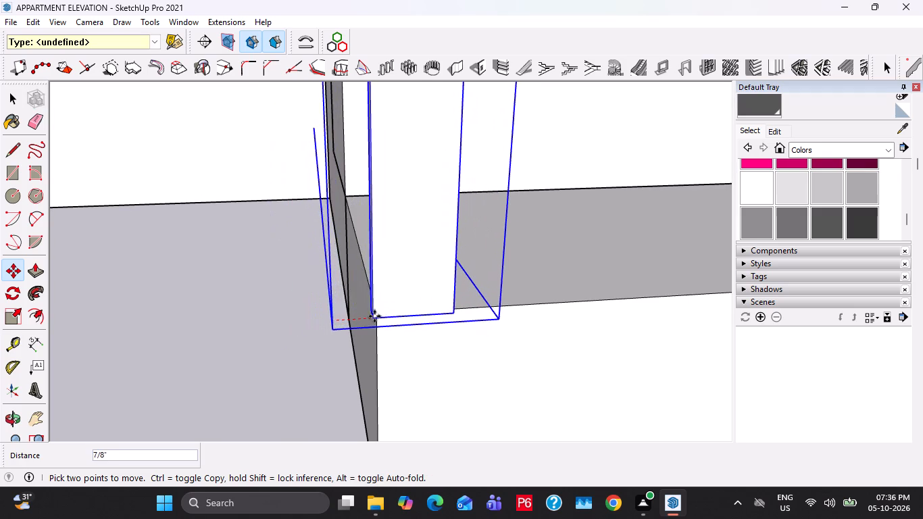
pyautogui.click(377, 316)
pyautogui.scroll(-17, 376, 316)
pyautogui.press('space')
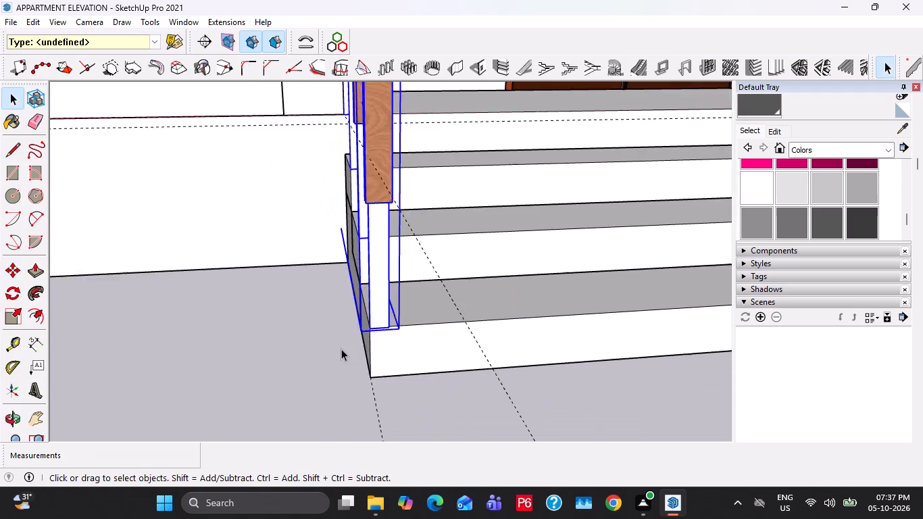
pyautogui.scroll(-10, 341, 349)
pyautogui.click(467, 403)
# Create a 36" high Type B right-hand stair railing with MAJ Rail, with poles at the three step corners and the porch floor corner.
pyautogui.keyDown('shift'); pyautogui.moveTo(416, 353); pyautogui.dragTo(250, 372, button='middle'); pyautogui.keyUp('shift')
pyautogui.scroll(-7, 247, 355)
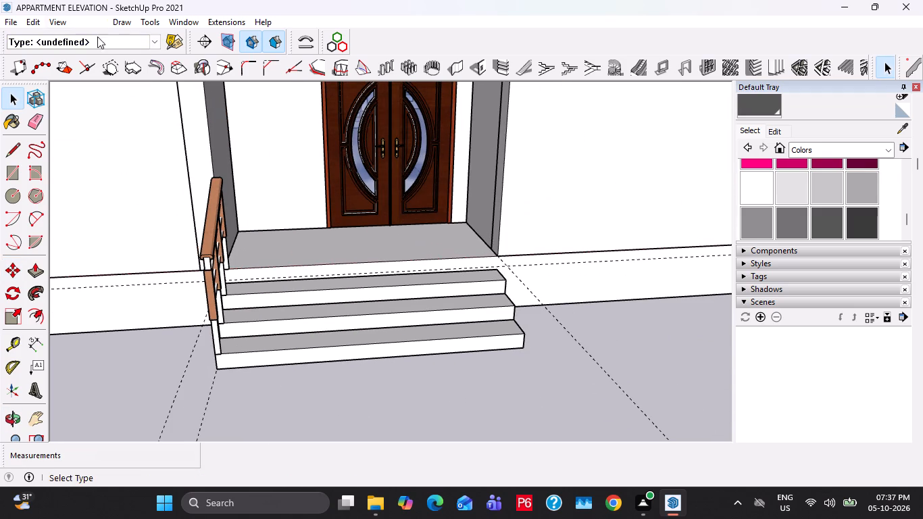
pyautogui.click(224, 20)
pyautogui.click(266, 72)
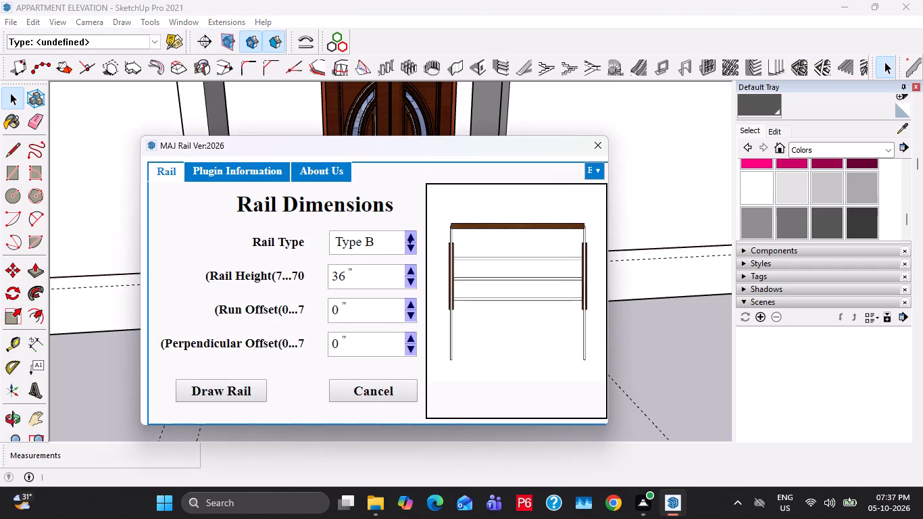
pyautogui.click(253, 387)
pyautogui.keyDown('shift'); pyautogui.moveTo(491, 338); pyautogui.dragTo(393, 348, button='middle'); pyautogui.keyUp('shift')
pyautogui.scroll(4, 393, 347)
pyautogui.click(443, 339)
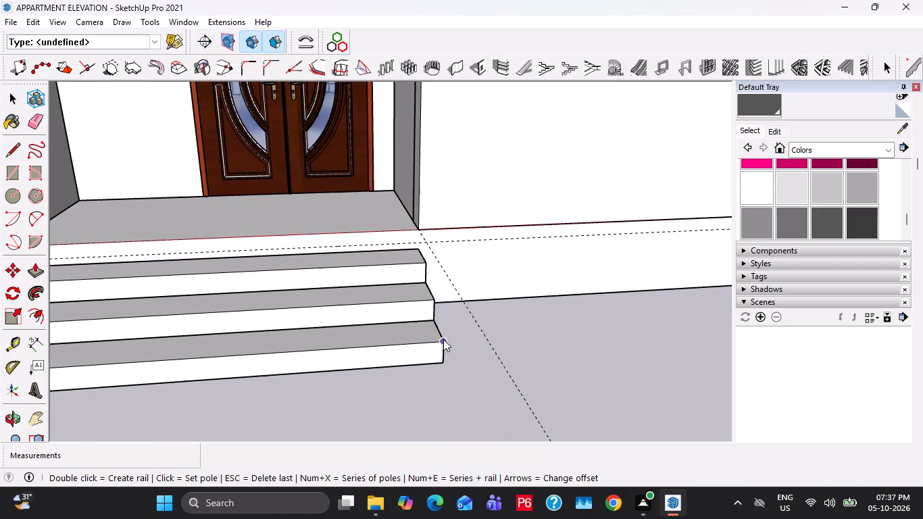
pyautogui.click(436, 301)
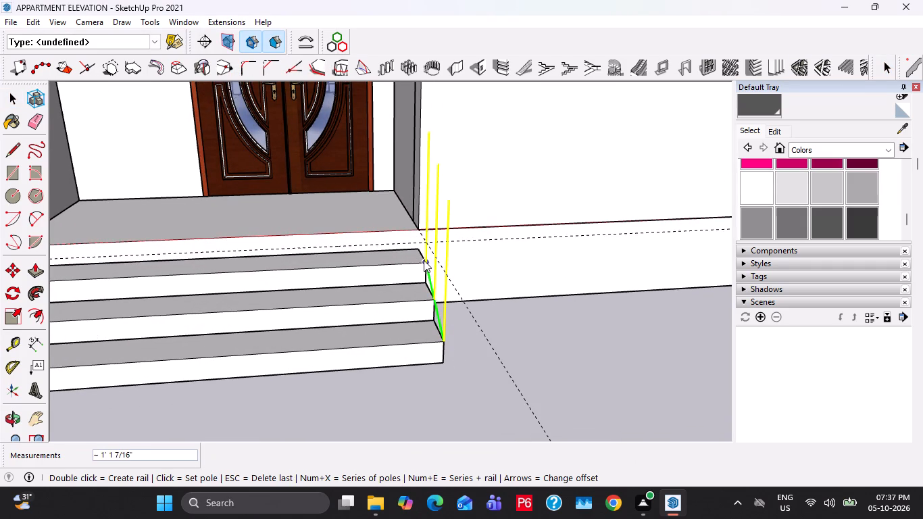
pyautogui.click(424, 260)
pyautogui.doubleClick(424, 227)
pyautogui.scroll(7, 441, 331)
pyautogui.press('space')
pyautogui.press('space')
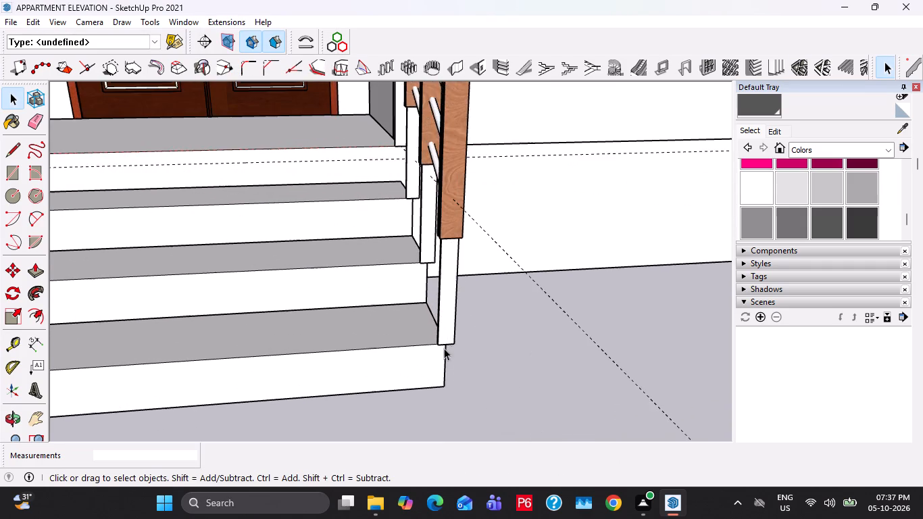
# Move the right-hand stair railing inward so its bottom post's outer corner sits on the lowest step's front corner.
pyautogui.click(446, 326)
pyautogui.scroll(9, 444, 336)
pyautogui.press('m')
pyautogui.click(466, 353)
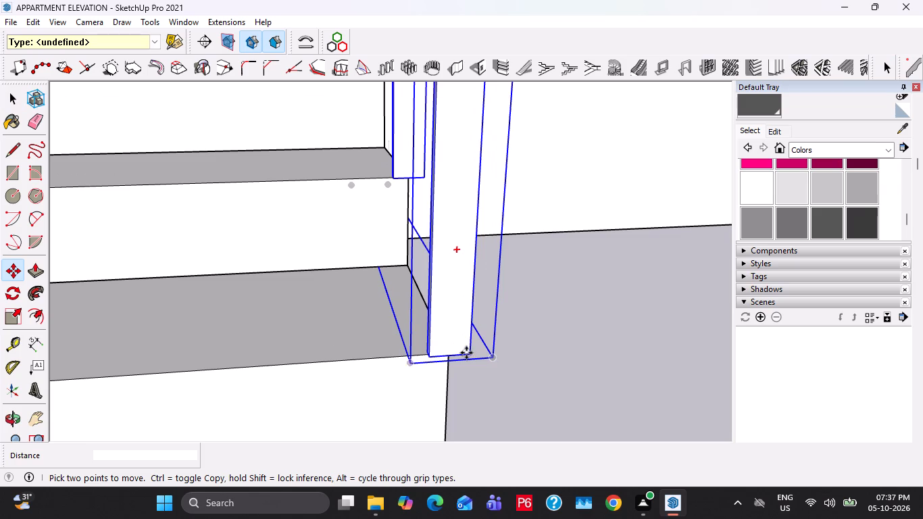
pyautogui.click(448, 355)
pyautogui.moveTo(416, 349); pyautogui.dragTo(267, 310, button='middle')
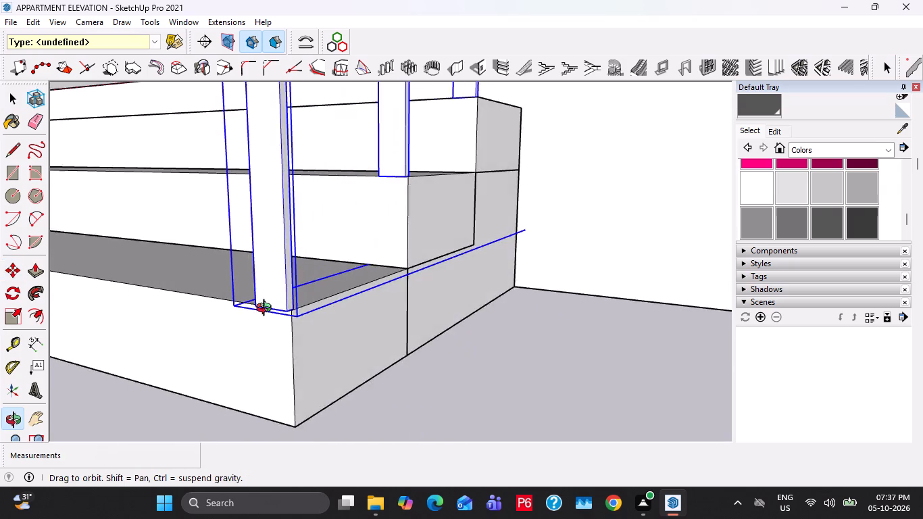
pyautogui.moveTo(267, 310); pyautogui.dragTo(266, 310, button='middle')
pyautogui.scroll(10, 266, 310)
pyautogui.moveTo(313, 311); pyautogui.dragTo(240, 309, button='middle')
pyautogui.click(305, 301)
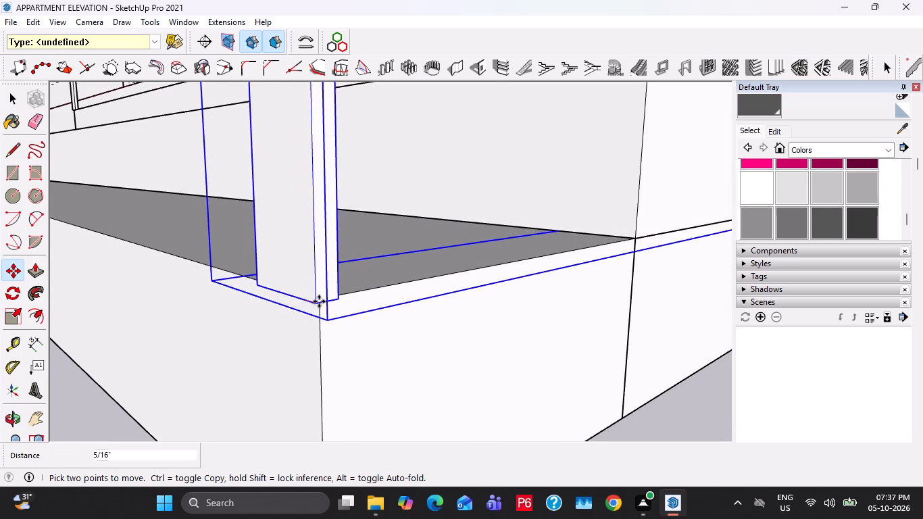
pyautogui.moveTo(317, 289); pyautogui.dragTo(280, 199, button='middle')
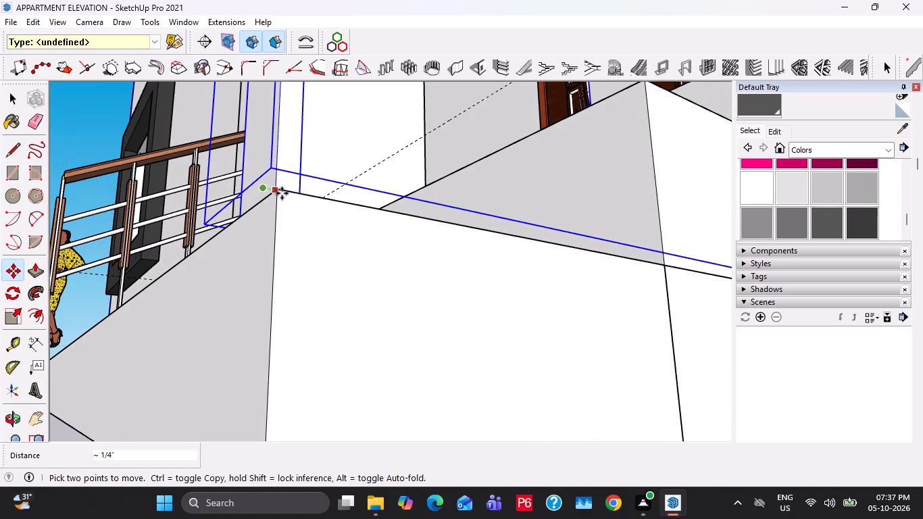
pyautogui.click(282, 193)
pyautogui.press('space')
pyautogui.scroll(1, 284, 232)
pyautogui.scroll(-17, 291, 262)
pyautogui.press('Escape')
pyautogui.press('Escape')
pyautogui.click(160, 394)
# Draw a rectangle over the lowest step's tread, from its back right corner to its front left corner.
pyautogui.moveTo(292, 291); pyautogui.dragTo(407, 347, button='middle')
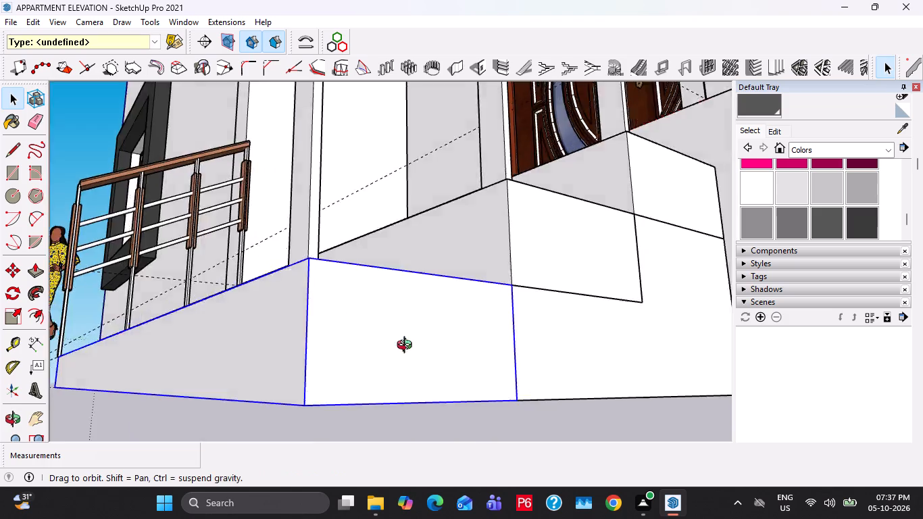
pyautogui.moveTo(407, 347); pyautogui.dragTo(543, 410, button='middle')
pyautogui.scroll(-4, 539, 395)
pyautogui.moveTo(492, 344); pyautogui.dragTo(519, 360, button='middle')
pyautogui.scroll(11, 519, 360)
pyautogui.press('f')
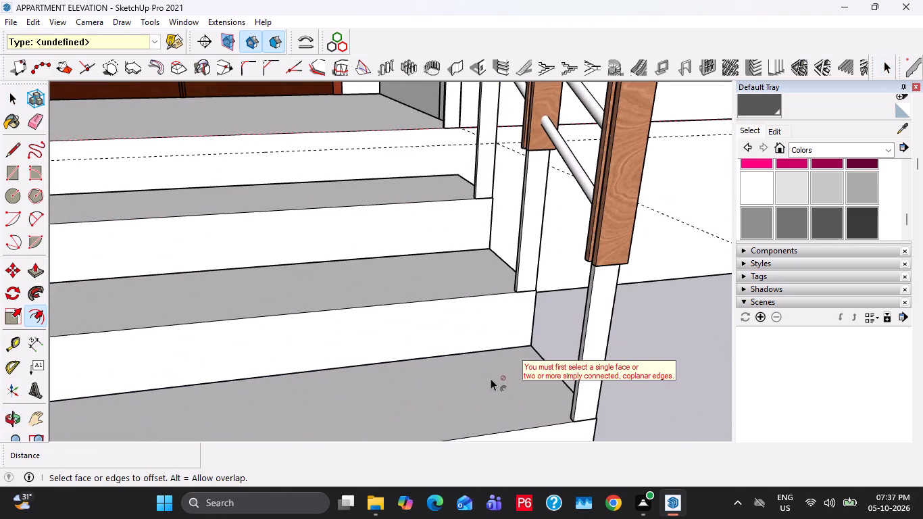
pyautogui.press('space')
pyautogui.press('r')
pyautogui.click(528, 342)
pyautogui.scroll(-5, 389, 401)
pyautogui.keyDown('shift'); pyautogui.moveTo(197, 398); pyautogui.dragTo(453, 269, button='middle'); pyautogui.keyUp('shift')
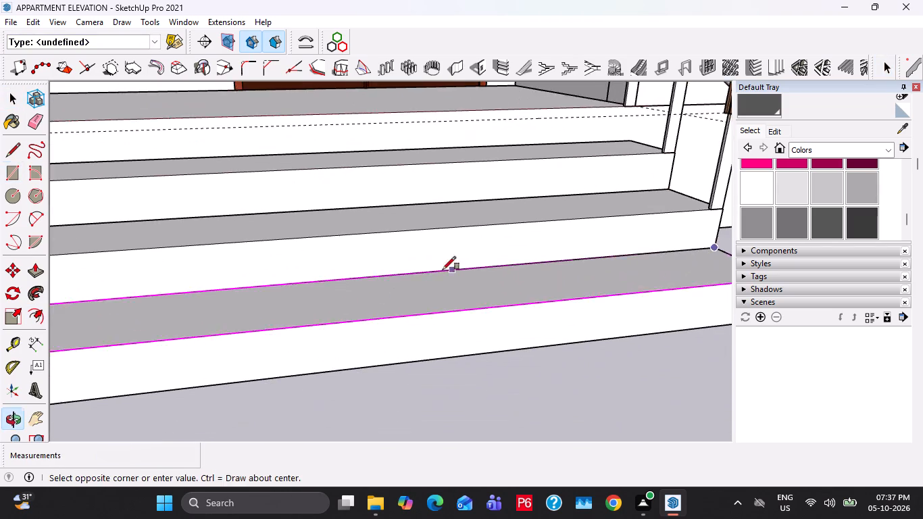
pyautogui.moveTo(242, 323); pyautogui.dragTo(505, 278, button='middle')
pyautogui.moveTo(263, 318); pyautogui.dragTo(448, 308, button='middle')
pyautogui.scroll(3, 303, 323)
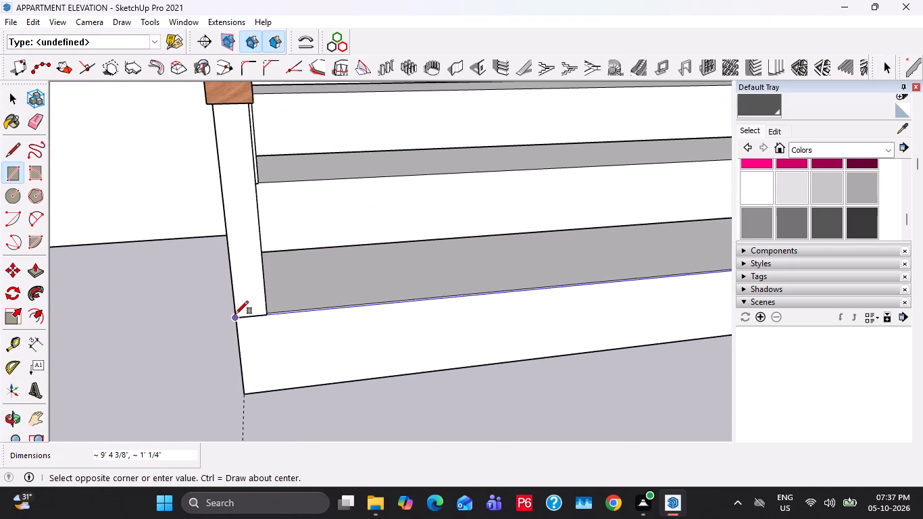
pyautogui.scroll(4, 239, 319)
pyautogui.moveTo(260, 328); pyautogui.dragTo(347, 355, button='middle')
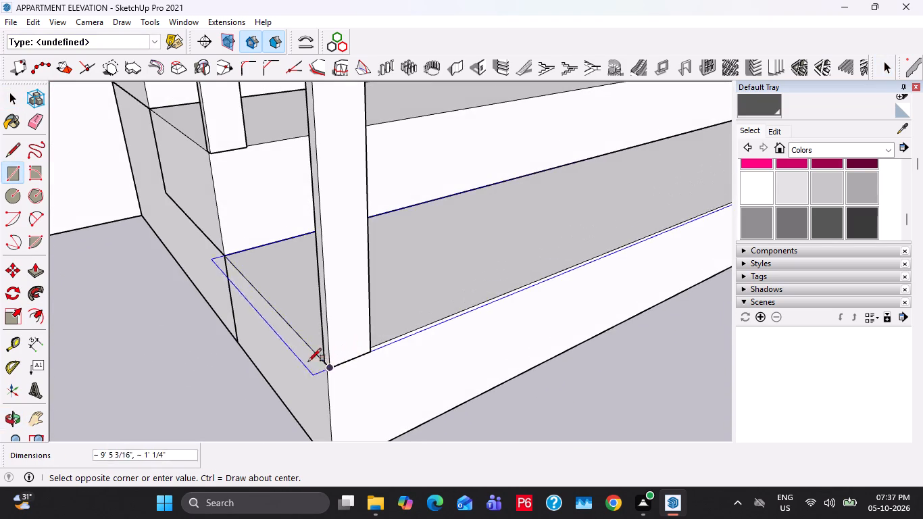
pyautogui.scroll(5, 312, 360)
pyautogui.moveTo(358, 343); pyautogui.dragTo(435, 334, button='middle')
pyautogui.click(416, 357)
pyautogui.press('space')
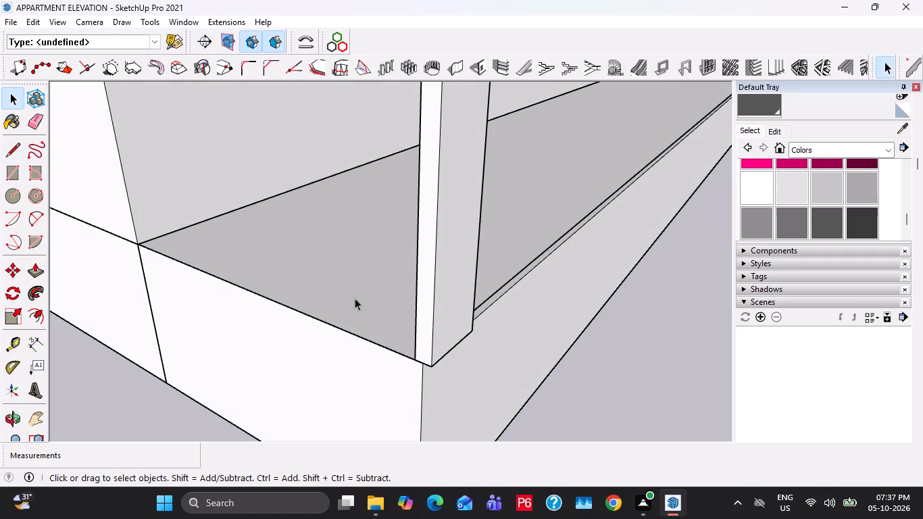
# Extrude the tread rectangle 1" upward and its front face outward by the same 1" to form a nosing.
pyautogui.click(355, 298)
pyautogui.press('p')
pyautogui.click(355, 298)
pyautogui.write('1"')
pyautogui.press('Return')
pyautogui.doubleClick(473, 291)
pyautogui.scroll(-2, 491, 330)
# Group the whole tread slab on the lowest step.
pyautogui.press('space')
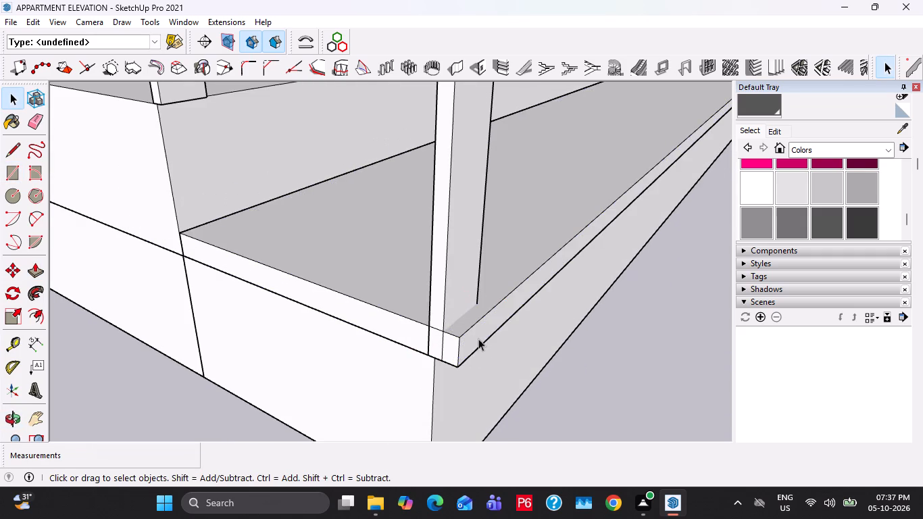
pyautogui.tripleClick(480, 335)
pyautogui.rightClick(480, 335)
pyautogui.click(534, 221)
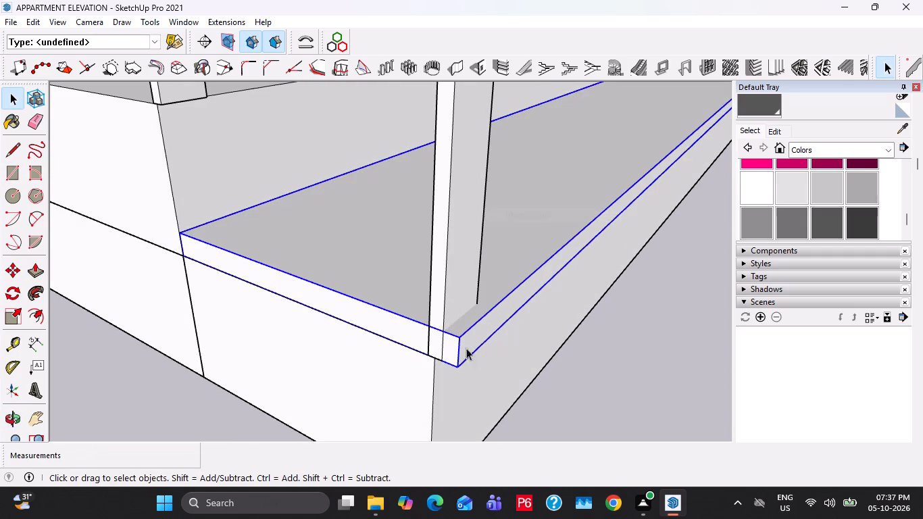
# Raise the left-hand stair railing so its bottom post stands on top of the tread slab.
pyautogui.click(444, 274)
pyautogui.scroll(3, 439, 351)
pyautogui.press('m')
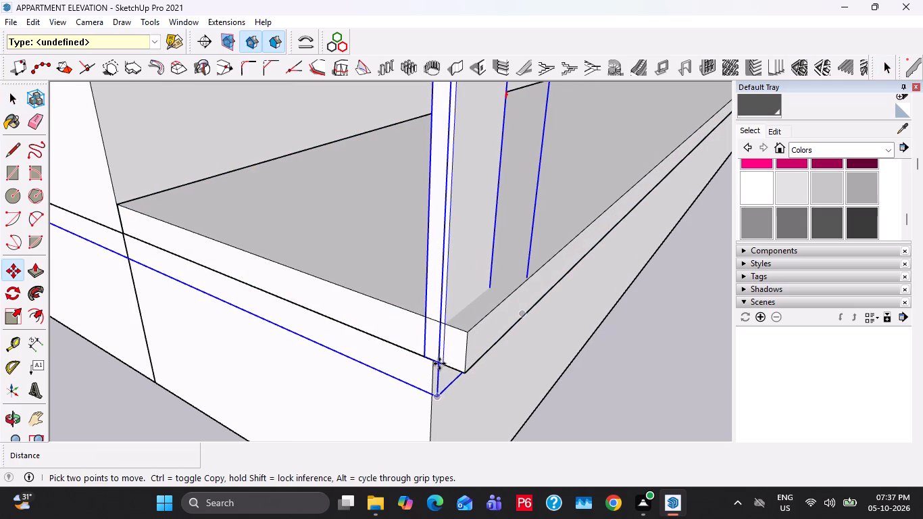
pyautogui.click(436, 364)
pyautogui.click(440, 320)
pyautogui.click(478, 350)
pyautogui.press('space')
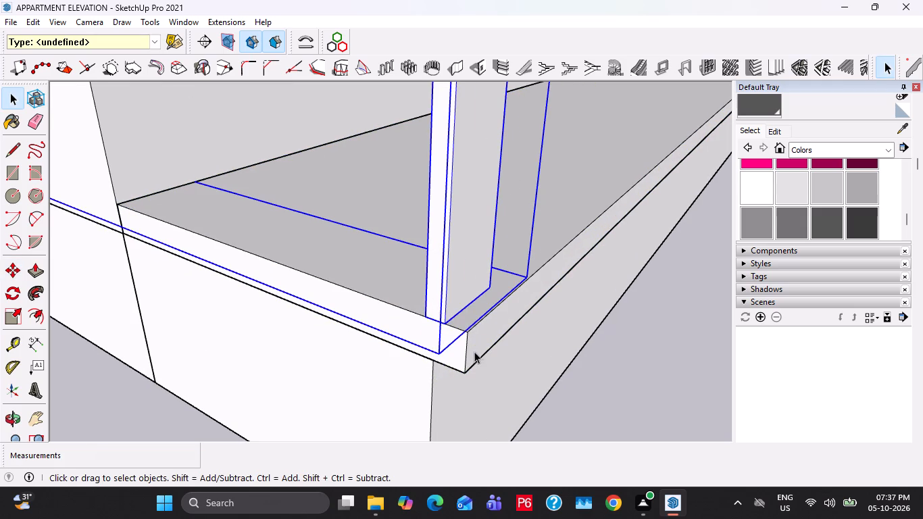
# Copy the tread slab onto the middle and top steps, matching it to each step's back corner.
pyautogui.click(469, 351)
pyautogui.scroll(-4, 468, 352)
pyautogui.press('m')
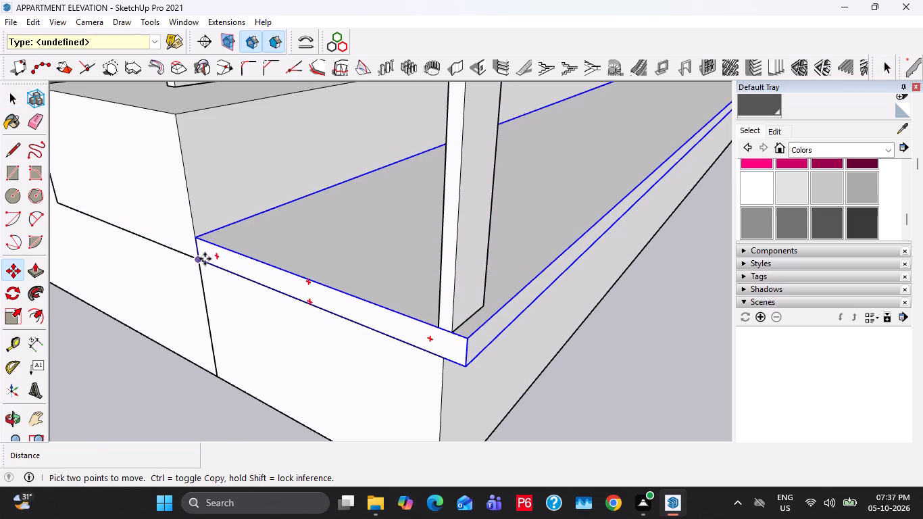
pyautogui.click(204, 260)
pyautogui.scroll(-3, 232, 170)
pyautogui.keyDown('shift'); pyautogui.moveTo(236, 155); pyautogui.dragTo(395, 310, button='middle'); pyautogui.keyUp('shift')
pyautogui.click(220, 244)
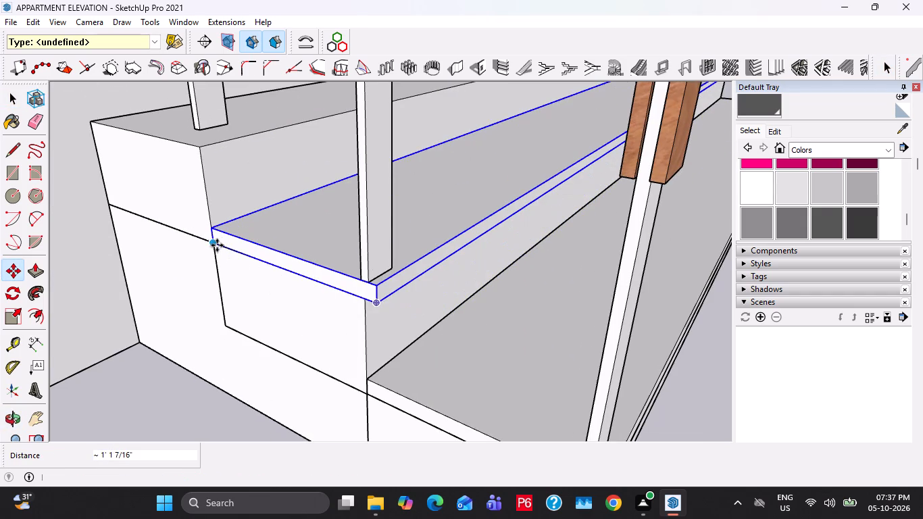
pyautogui.keyDown('ctrl'); pyautogui.click(216, 245); pyautogui.keyUp('ctrl')
pyautogui.keyDown('shift'); pyautogui.moveTo(189, 183); pyautogui.dragTo(267, 298, button='middle'); pyautogui.keyUp('shift')
pyautogui.click(168, 228)
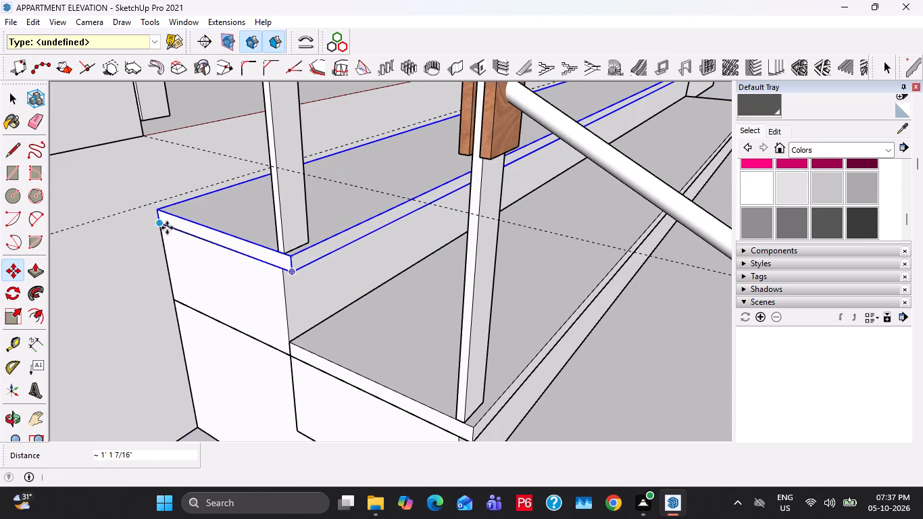
pyautogui.press('space')
# Paint all three tread slabs with Brick Colored Blue from the Brick, Cladding and Siding materials.
pyautogui.scroll(-6, 318, 268)
pyautogui.scroll(-2, 819, 198)
pyautogui.scroll(1, 821, 121)
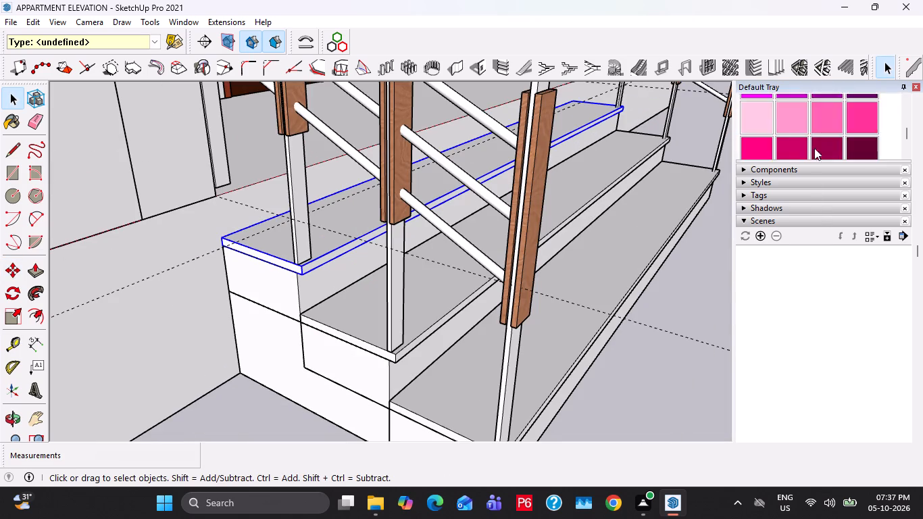
pyautogui.scroll(4, 814, 148)
pyautogui.click(840, 200)
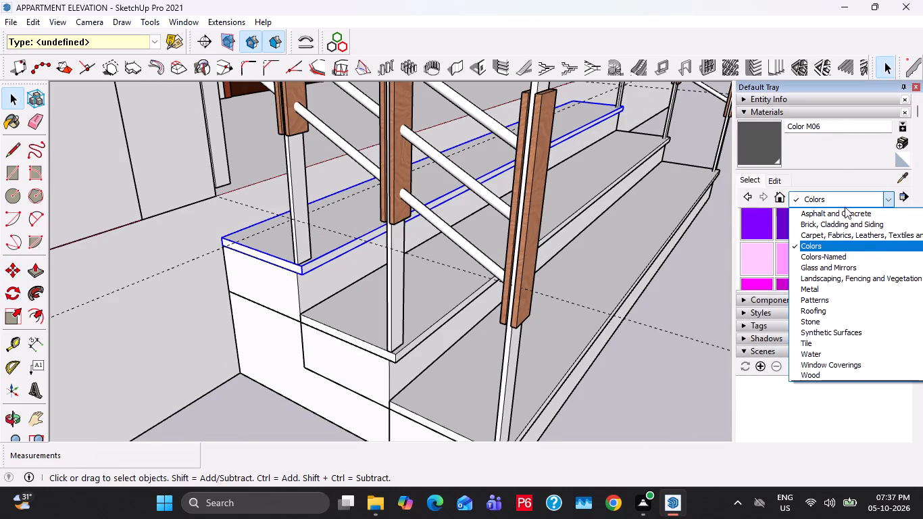
pyautogui.click(819, 226)
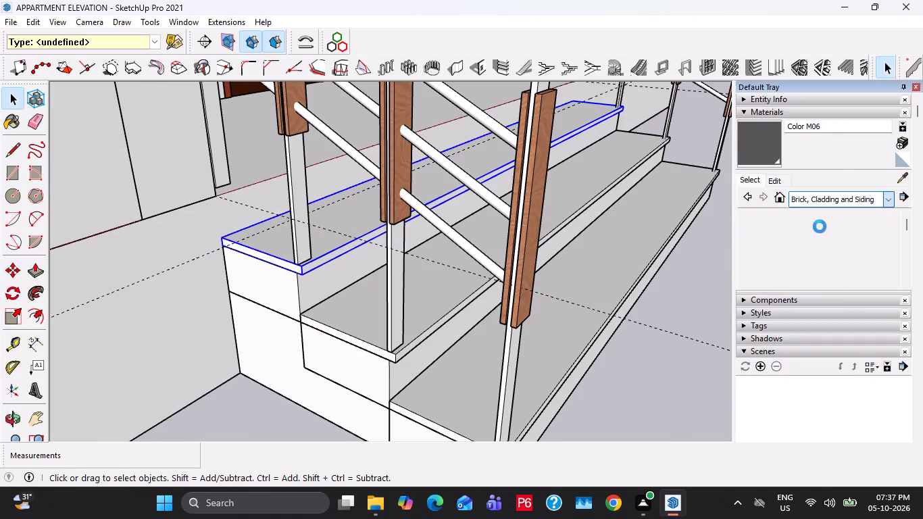
pyautogui.scroll(-1, 797, 247)
pyautogui.scroll(1, 775, 251)
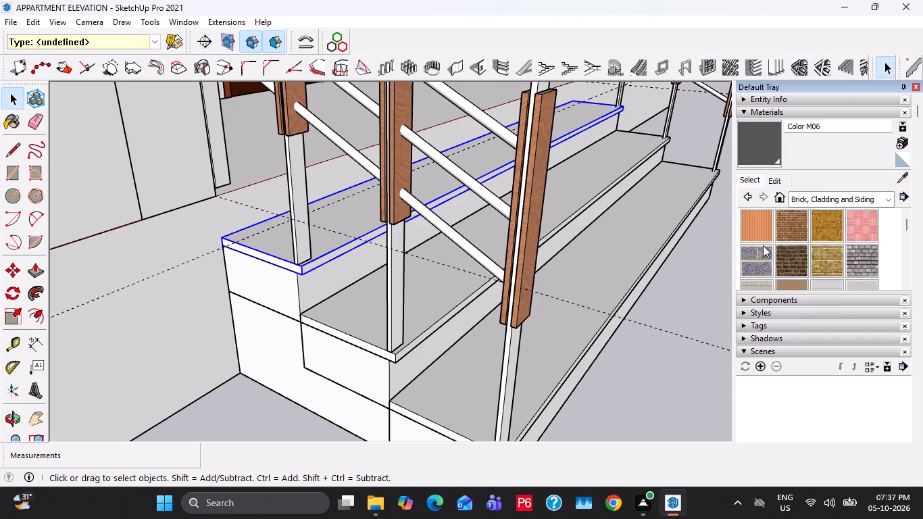
pyautogui.scroll(-2, 766, 260)
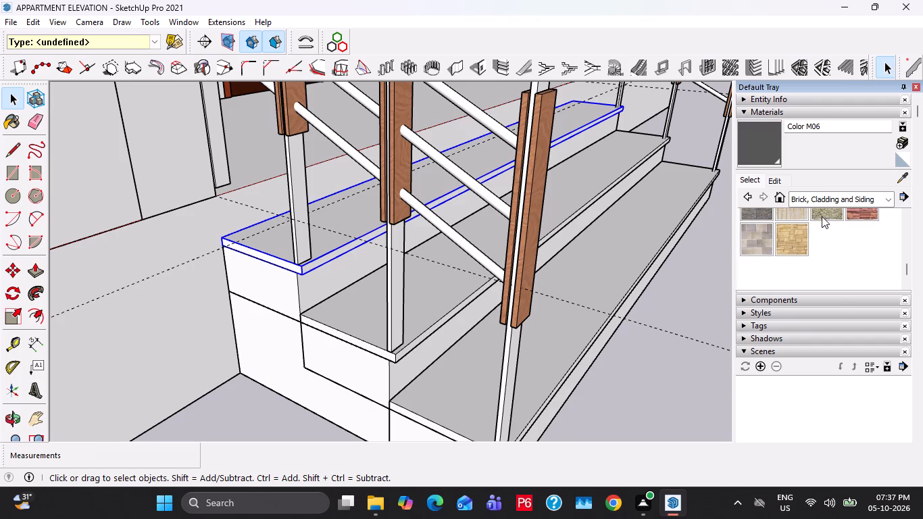
pyautogui.scroll(2, 780, 237)
pyautogui.click(757, 267)
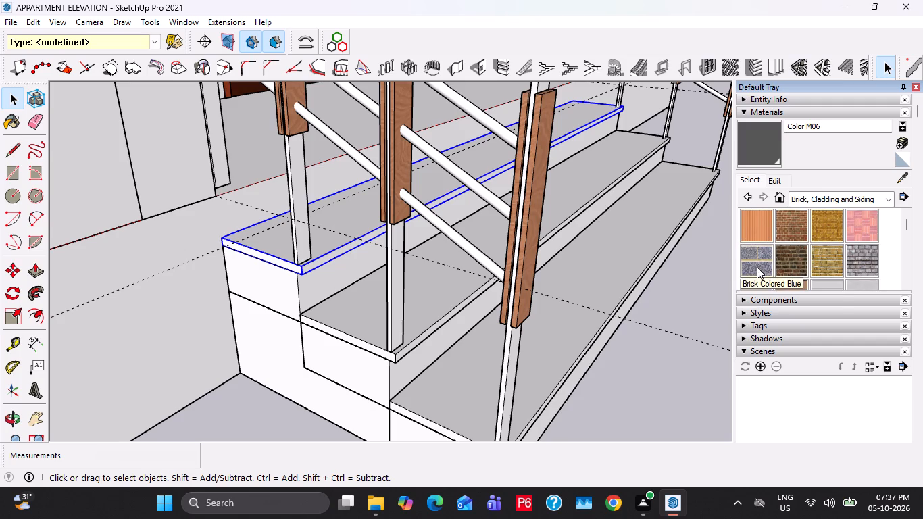
pyautogui.click(328, 214)
pyautogui.click(364, 308)
pyautogui.click(460, 381)
pyautogui.scroll(-2, 307, 271)
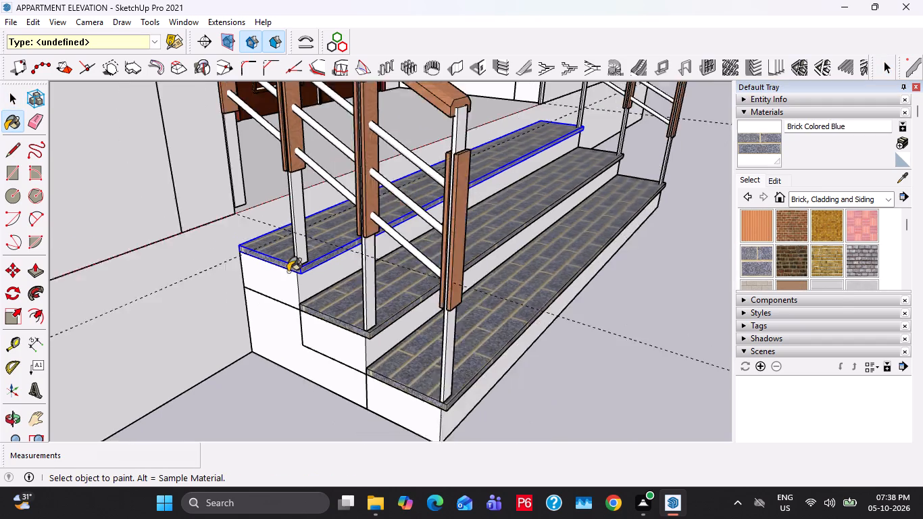
pyautogui.scroll(-2, 288, 272)
pyautogui.moveTo(528, 332); pyautogui.dragTo(313, 319, button='middle')
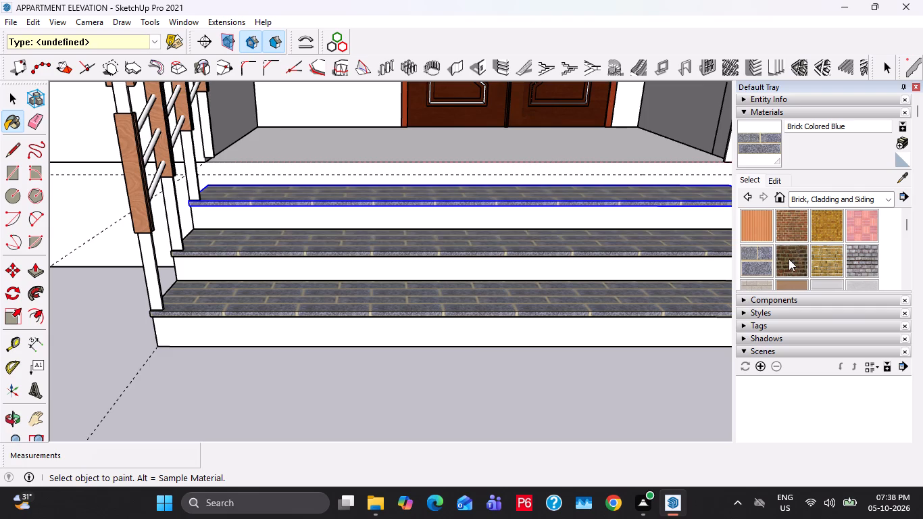
# Paint the three step risers below the tread slabs with Brick Rough Dark.
pyautogui.click(789, 259)
pyautogui.click(655, 332)
pyautogui.click(632, 261)
pyautogui.click(613, 230)
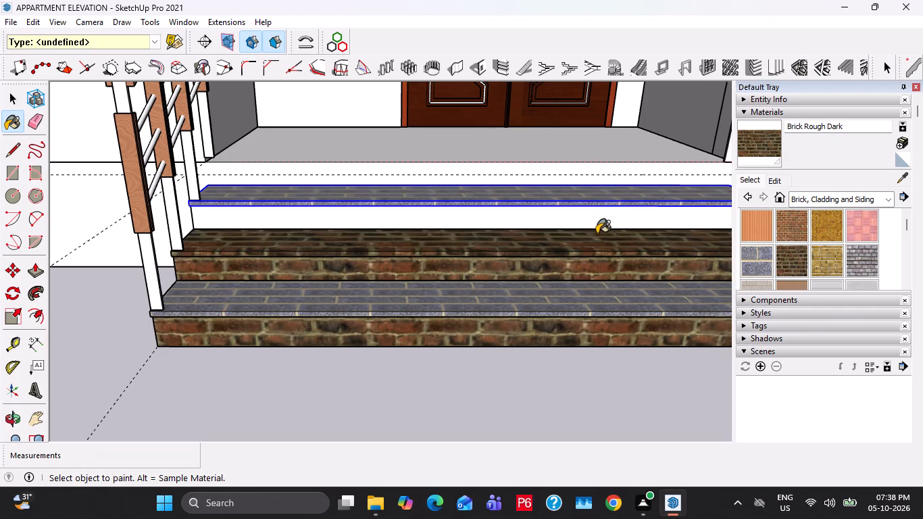
pyautogui.hotkey('ctrl', 'z')
pyautogui.click(589, 219)
pyautogui.click(576, 175)
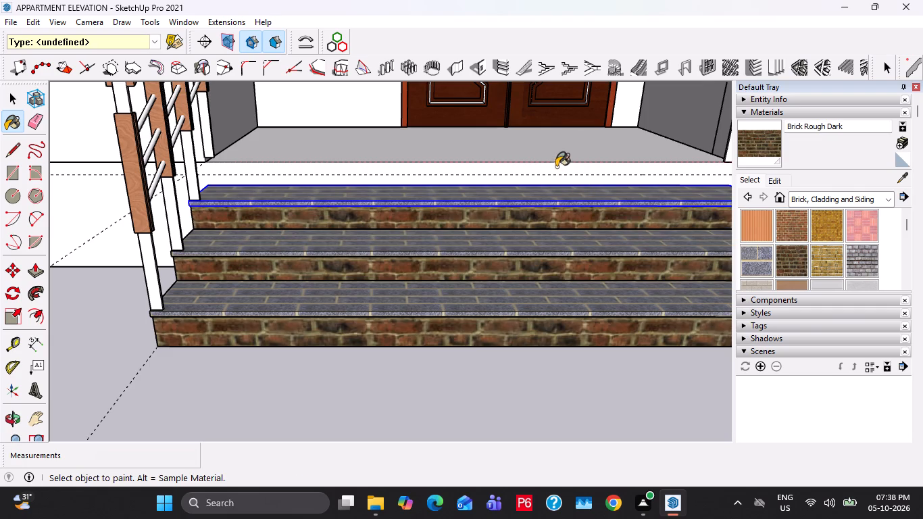
pyautogui.click(553, 164)
pyautogui.press('space')
pyautogui.scroll(-12, 508, 173)
pyautogui.press('Escape')
pyautogui.press('space')
pyautogui.hotkey('ctrl', 'z')
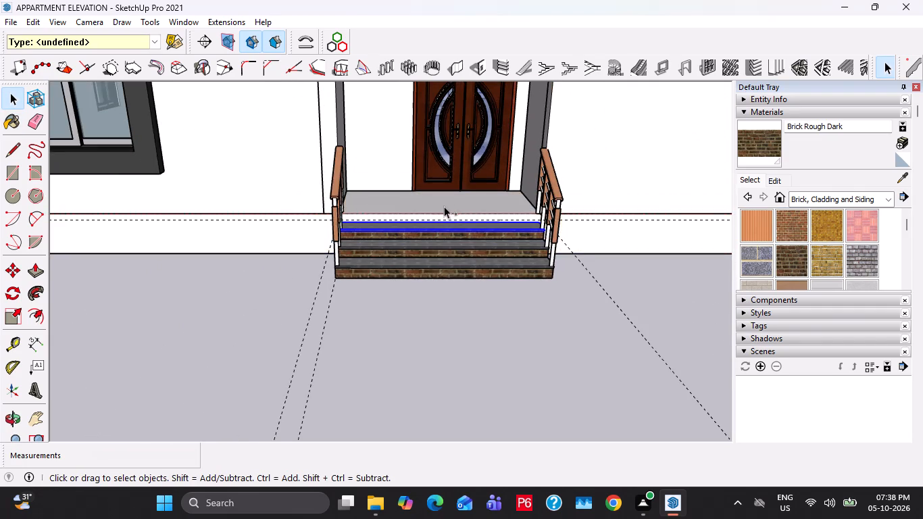
# Delete all guides from the model.
pyautogui.scroll(4, 449, 202)
pyautogui.click(408, 198)
pyautogui.scroll(-6, 390, 219)
pyautogui.click(389, 400)
pyautogui.moveTo(402, 292); pyautogui.dragTo(522, 238, button='middle')
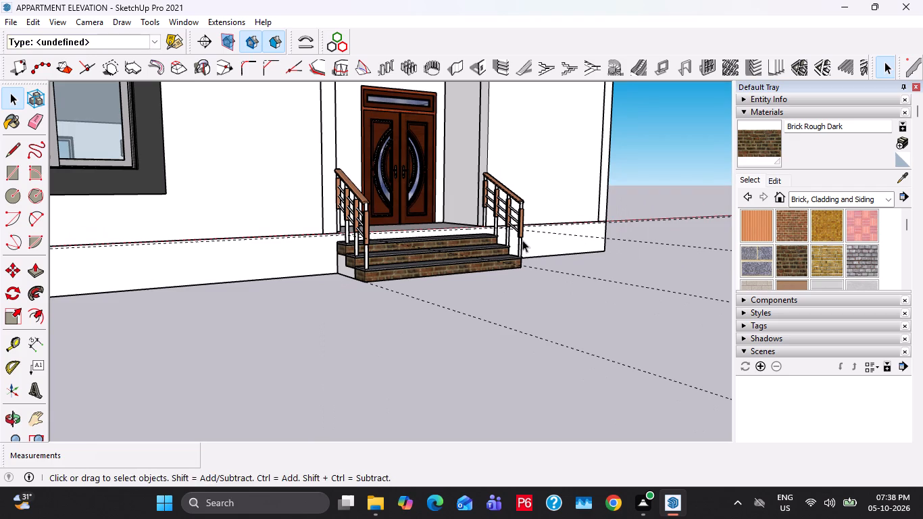
pyautogui.click(42, 18)
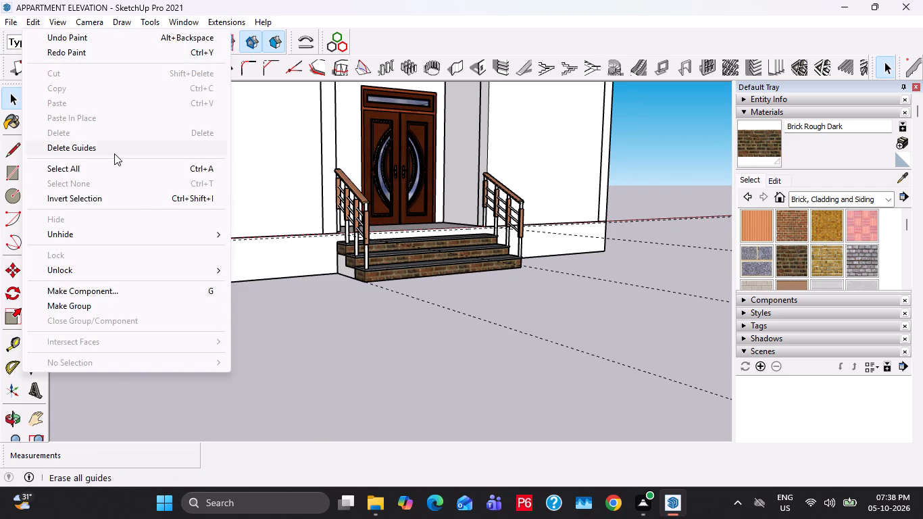
pyautogui.click(114, 153)
# Paint the unpainted left side face of the textured entrance steps with Brick Rough Dark.
pyautogui.scroll(-6, 493, 320)
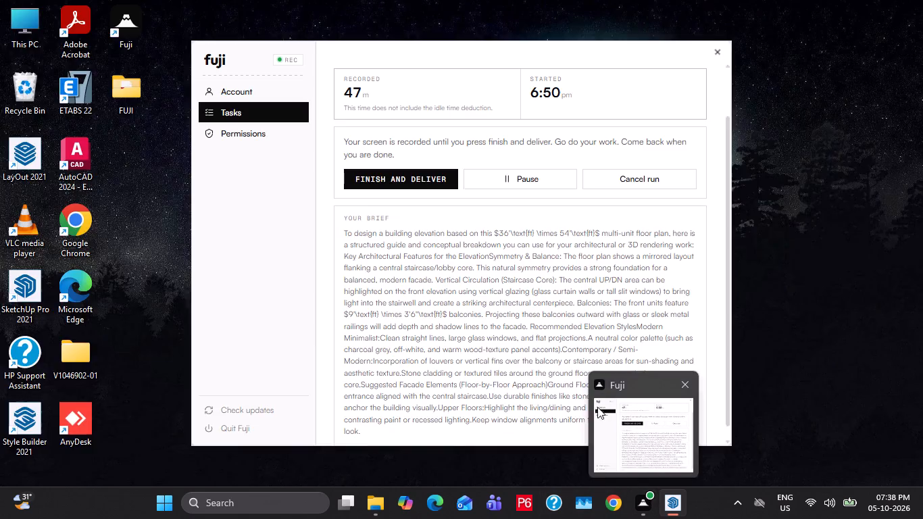
pyautogui.scroll(-18, 462, 305)
pyautogui.keyDown('shift'); pyautogui.moveTo(295, 226); pyautogui.dragTo(386, 264, button='middle'); pyautogui.keyUp('shift')
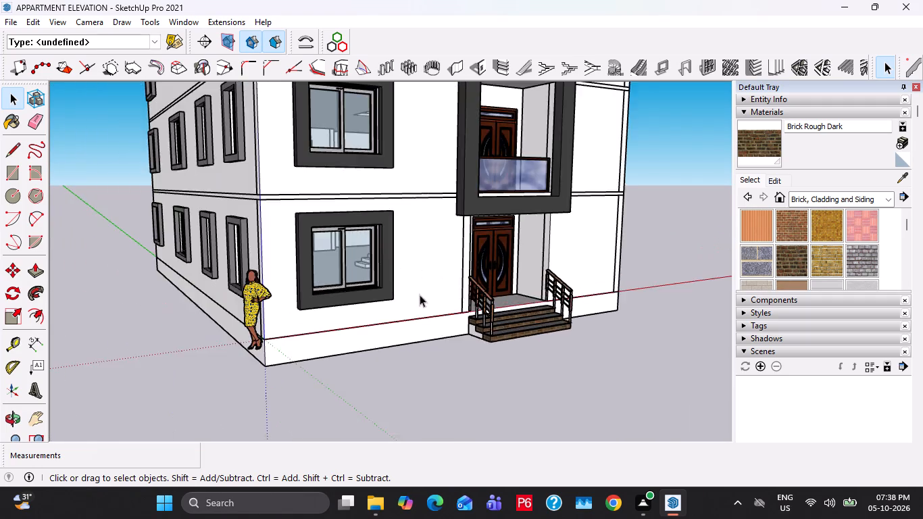
pyautogui.scroll(20, 420, 295)
pyautogui.scroll(6, 420, 295)
pyautogui.click(476, 322)
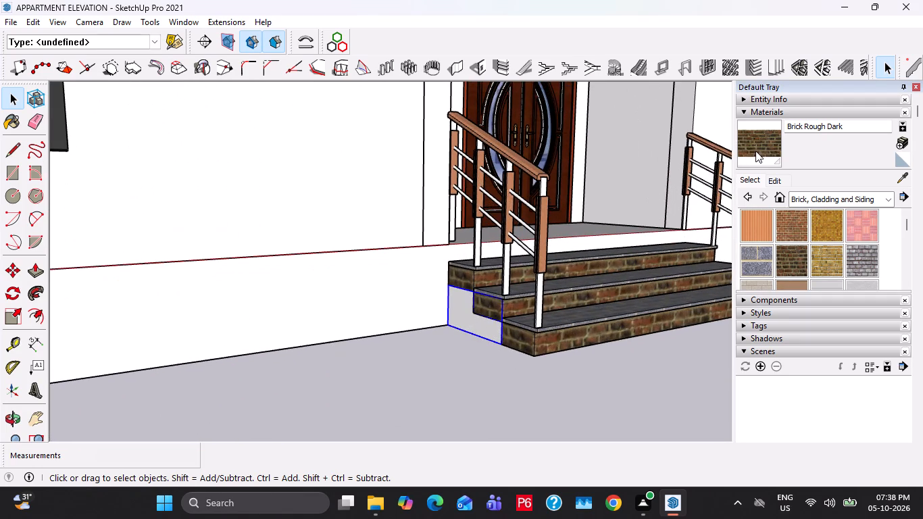
pyautogui.click(759, 149)
pyautogui.click(466, 313)
pyautogui.scroll(-4, 463, 337)
pyautogui.press('space')
pyautogui.click(459, 384)
pyautogui.scroll(-11, 459, 384)
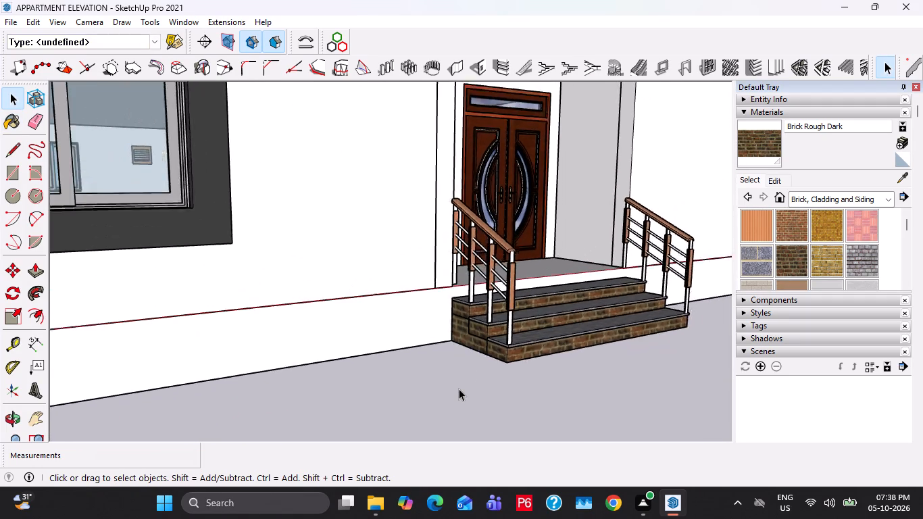
# Draw a rectangle over the full tread of the lowest step at the untextured porch on the opposite facade.
pyautogui.scroll(-19, 459, 389)
pyautogui.moveTo(225, 303); pyautogui.dragTo(353, 293, button='middle')
pyautogui.scroll(1, 353, 293)
pyautogui.scroll(-6, 349, 293)
pyautogui.keyDown('shift'); pyautogui.moveTo(280, 266); pyautogui.dragTo(301, 287, button='middle'); pyautogui.keyUp('shift')
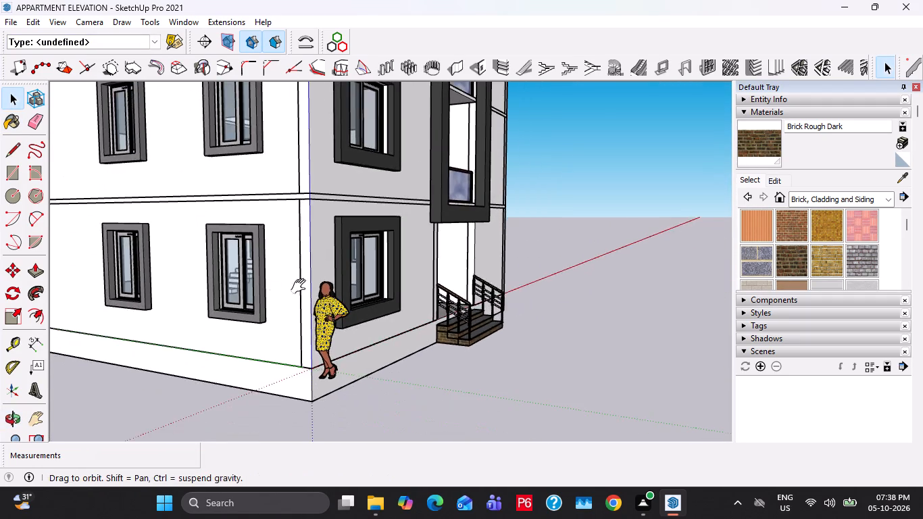
pyautogui.keyDown('shift'); pyautogui.moveTo(301, 287); pyautogui.dragTo(471, 339, button='middle'); pyautogui.keyUp('shift')
pyautogui.scroll(-7, 472, 336)
pyautogui.moveTo(180, 255); pyautogui.dragTo(421, 276, button='middle')
pyautogui.scroll(-9, 428, 276)
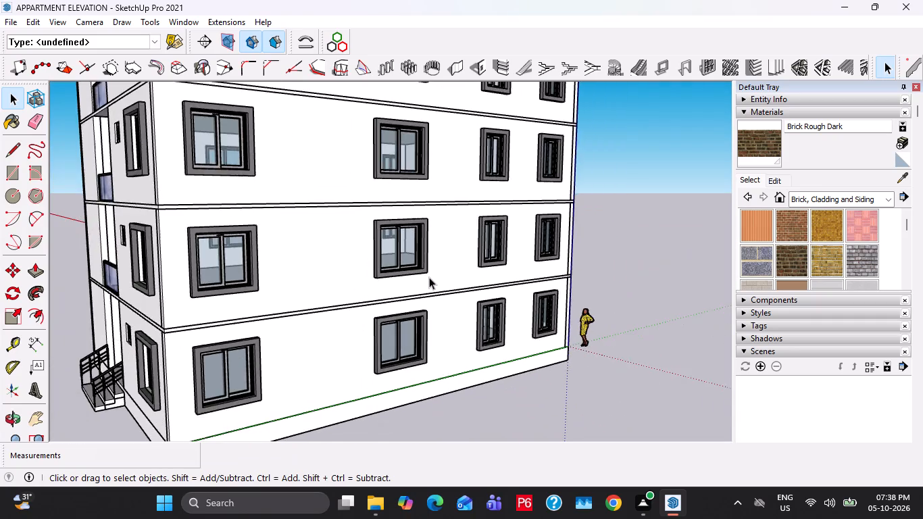
pyautogui.scroll(-3, 429, 277)
pyautogui.moveTo(382, 286); pyautogui.dragTo(480, 341, button='middle')
pyautogui.scroll(-6, 483, 341)
pyautogui.moveTo(401, 279); pyautogui.dragTo(482, 221, button='middle')
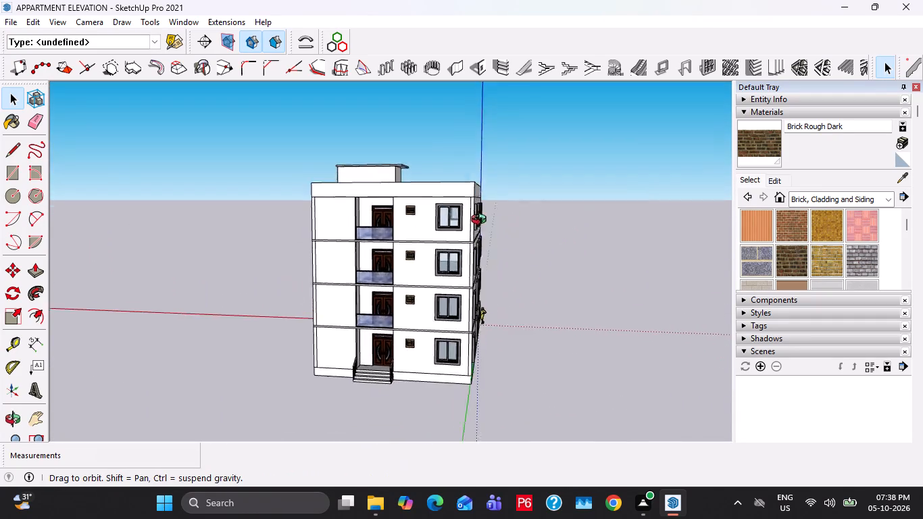
pyautogui.moveTo(482, 221); pyautogui.dragTo(559, 233, button='middle')
pyautogui.scroll(17, 409, 423)
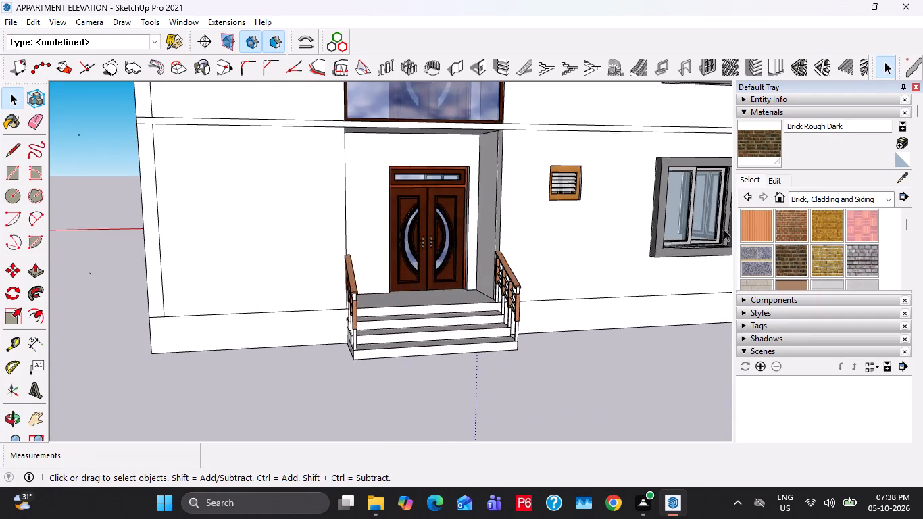
pyautogui.scroll(13, 495, 312)
pyautogui.press('r')
pyautogui.moveTo(189, 408); pyautogui.dragTo(156, 432, button='middle')
pyautogui.click(178, 386)
pyautogui.scroll(-5, 408, 418)
pyautogui.keyDown('shift'); pyautogui.moveTo(491, 411); pyautogui.dragTo(204, 300, button='middle'); pyautogui.keyUp('shift')
pyautogui.scroll(3, 381, 291)
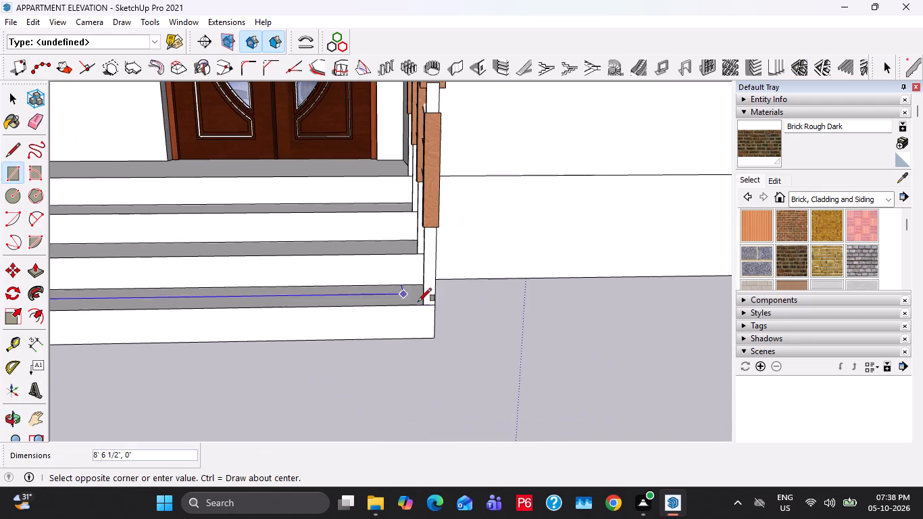
pyautogui.click(432, 305)
pyautogui.press('space')
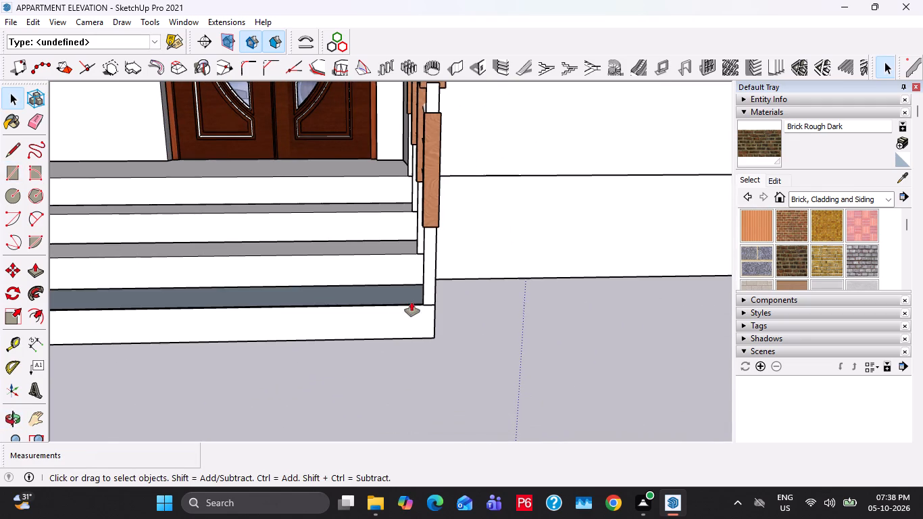
# Extrude the lowest step's tread rectangle upward by 1 inch.
pyautogui.press('p')
pyautogui.click(411, 302)
pyautogui.write('1"')
pyautogui.press('Return')
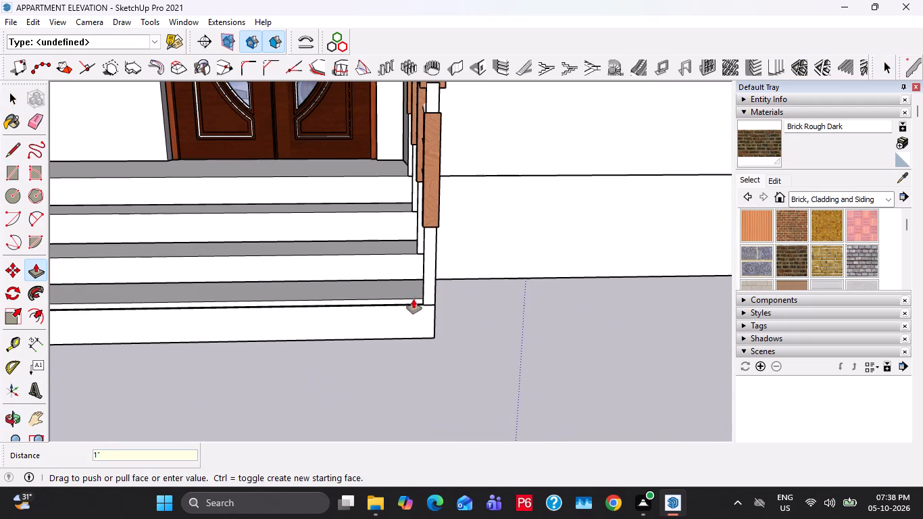
# Extend the front face of the tread slab outward by 1 inch past the riser.
pyautogui.doubleClick(414, 300)
pyautogui.moveTo(408, 307); pyautogui.dragTo(296, 337, button='middle')
pyautogui.scroll(3, 349, 316)
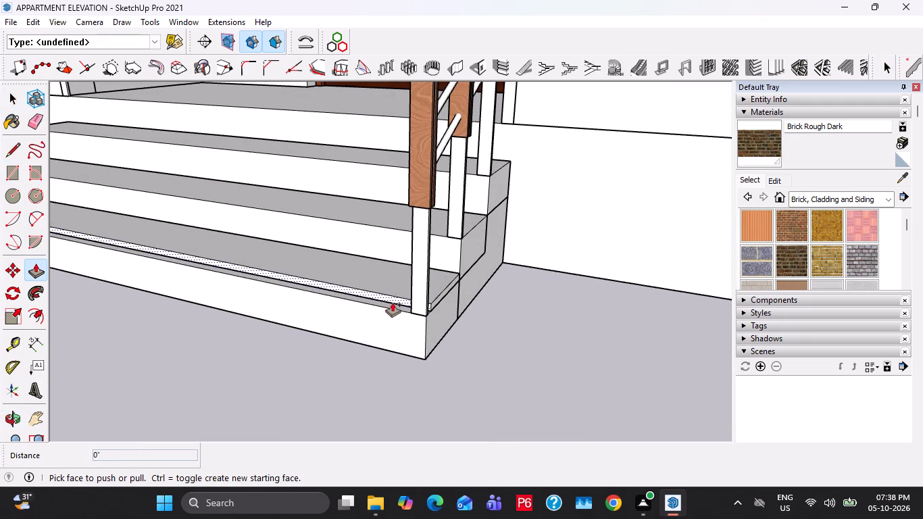
pyautogui.hotkey('ctrl', 'z')
pyautogui.click(393, 303)
pyautogui.click(357, 322)
pyautogui.click(393, 304)
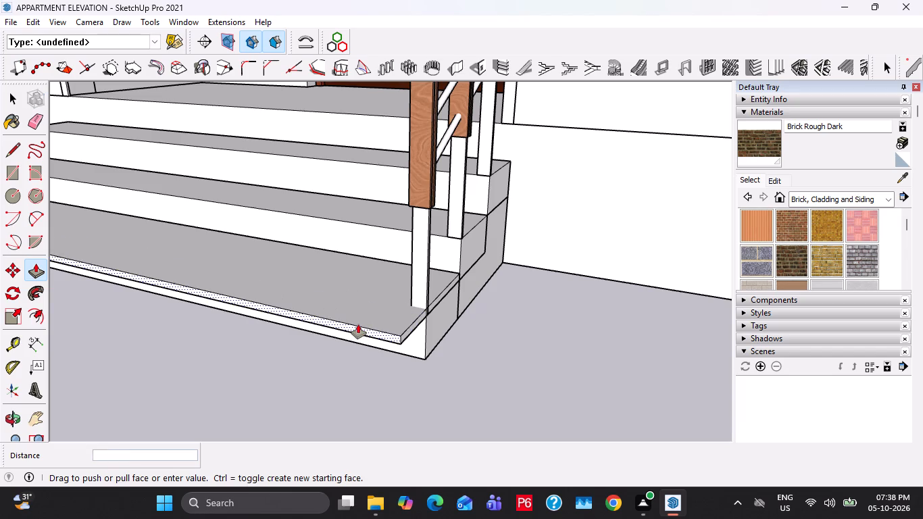
pyautogui.write('1"')
pyautogui.press('Return')
# Group the whole tread slab on this porch's lowest step.
pyautogui.press('space')
pyautogui.tripleClick(387, 301)
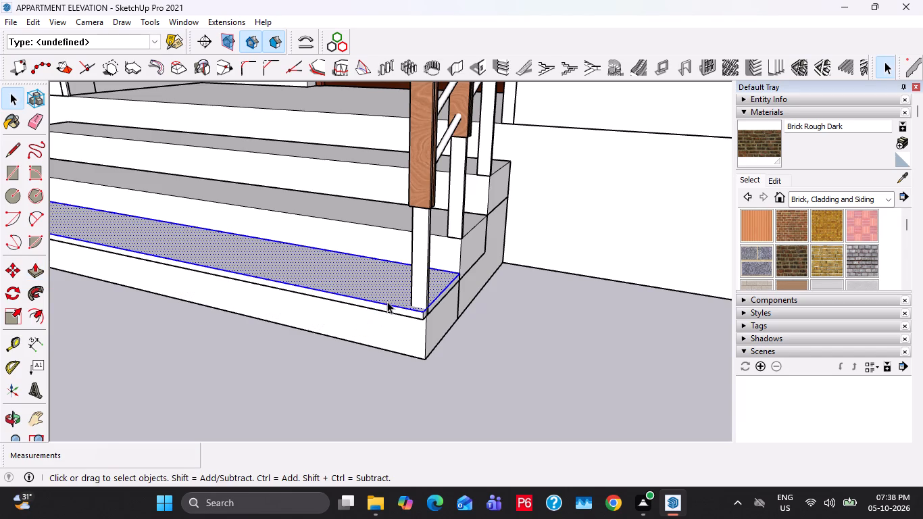
pyautogui.rightClick(387, 301)
pyautogui.click(443, 187)
# Raise this porch's stair railings so the bottom post stands on top of the tread slab.
pyautogui.scroll(6, 414, 318)
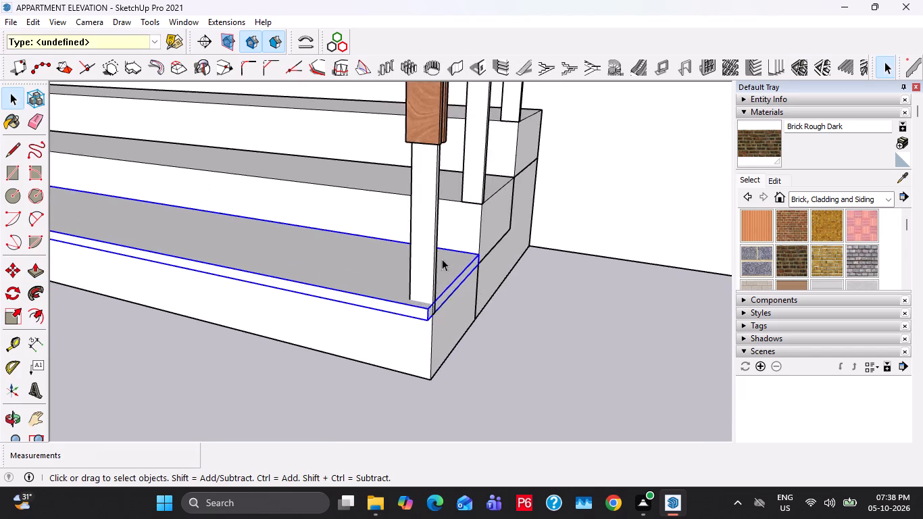
pyautogui.scroll(2, 442, 259)
pyautogui.click(429, 257)
pyautogui.moveTo(424, 332); pyautogui.dragTo(366, 303, button='middle')
pyautogui.scroll(7, 378, 324)
pyautogui.press('m')
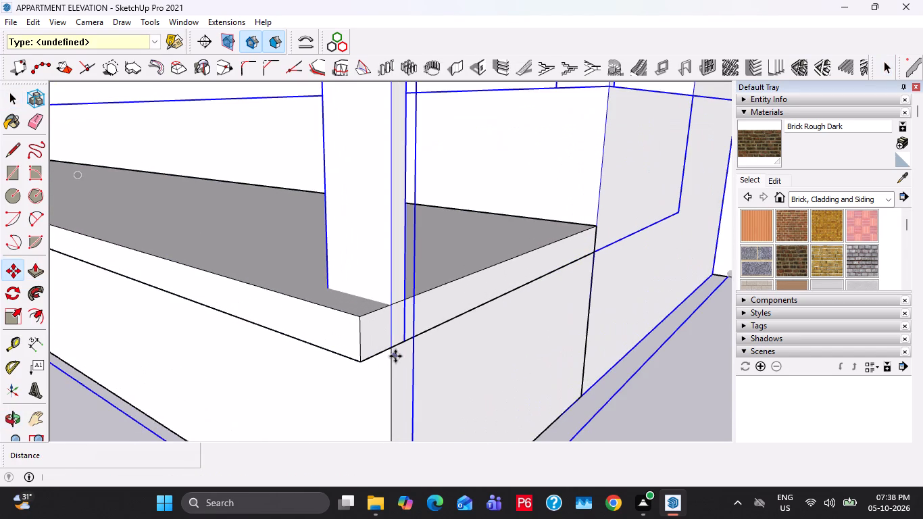
pyautogui.click(391, 351)
pyautogui.click(389, 302)
pyautogui.press('space')
# Copy the tread slab onto the middle and top steps, matching it to each step's back corner.
pyautogui.click(354, 335)
pyautogui.scroll(-6, 354, 335)
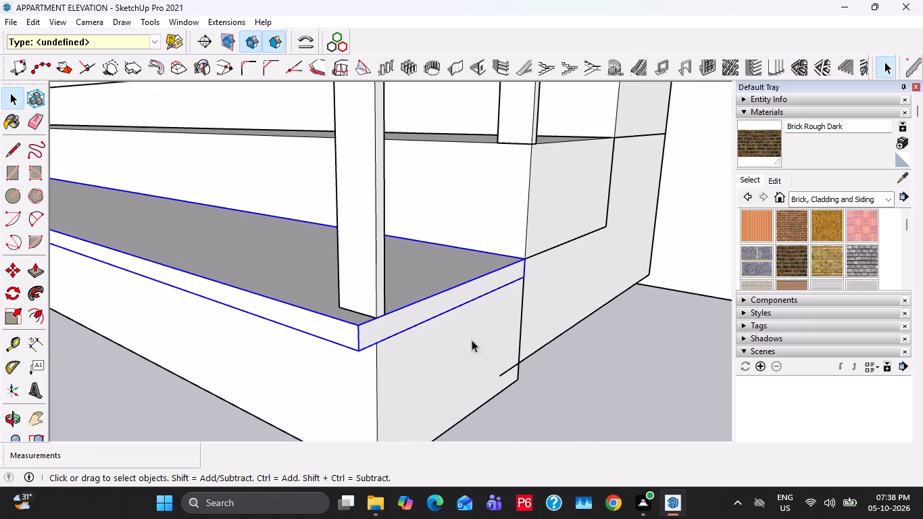
pyautogui.press('m')
pyautogui.keyDown('ctrl'); pyautogui.click(526, 281); pyautogui.keyUp('ctrl')
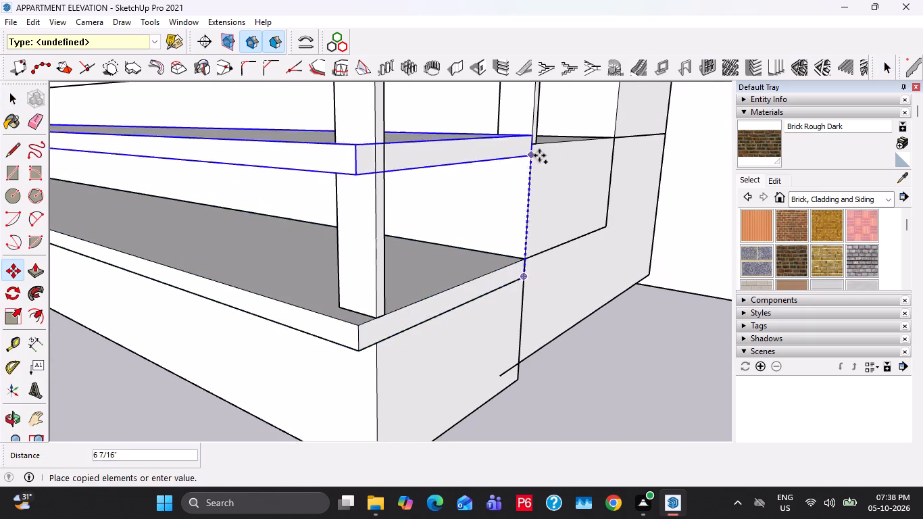
pyautogui.keyDown('shift'); pyautogui.moveTo(539, 155); pyautogui.dragTo(333, 244, button='middle'); pyautogui.keyUp('shift')
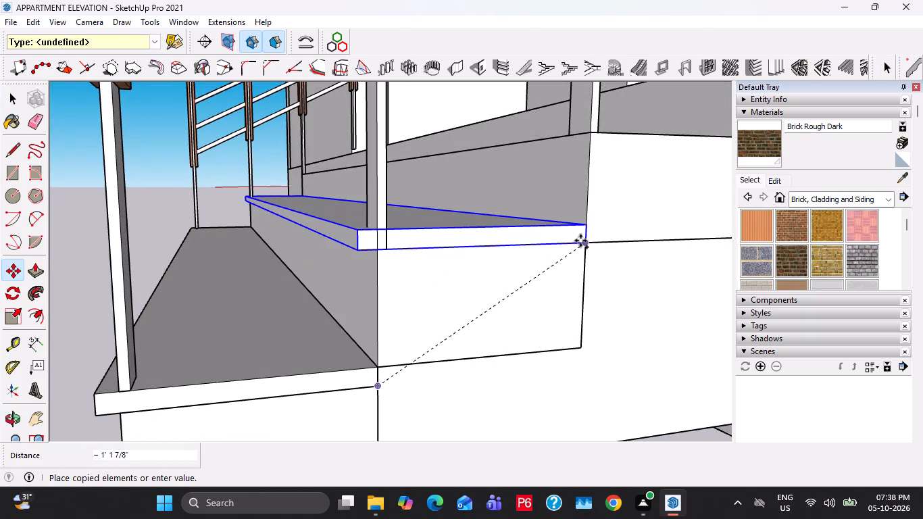
pyautogui.click(580, 242)
pyautogui.keyDown('ctrl'); pyautogui.click(585, 244); pyautogui.keyUp('ctrl')
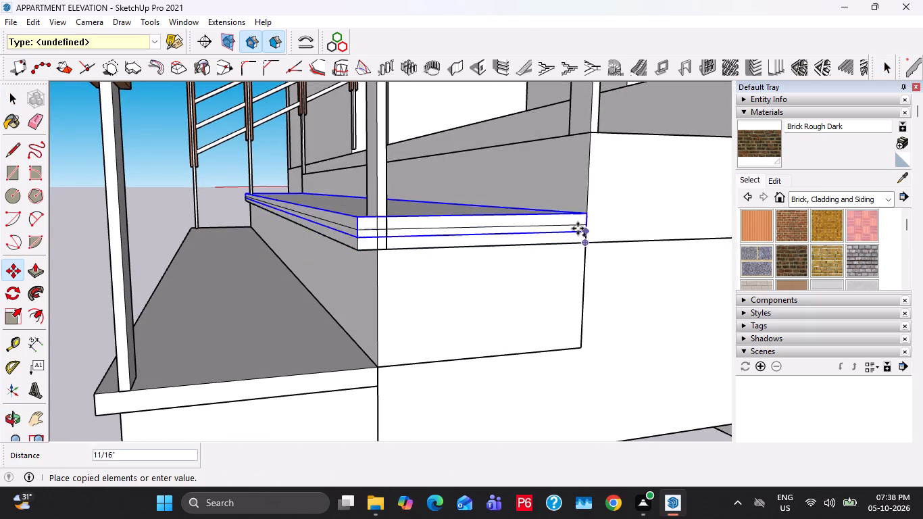
pyautogui.keyDown('shift'); pyautogui.moveTo(574, 203); pyautogui.dragTo(562, 353, button='middle'); pyautogui.keyUp('shift')
pyautogui.scroll(-5, 591, 310)
pyautogui.keyDown('shift'); pyautogui.moveTo(573, 323); pyautogui.dragTo(471, 397, button='middle'); pyautogui.keyUp('shift')
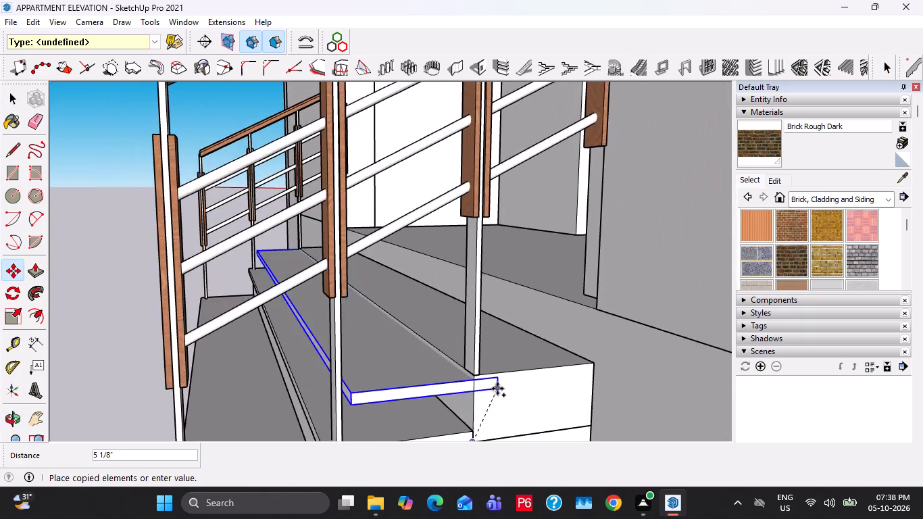
pyautogui.scroll(-4, 497, 389)
pyautogui.scroll(2, 523, 382)
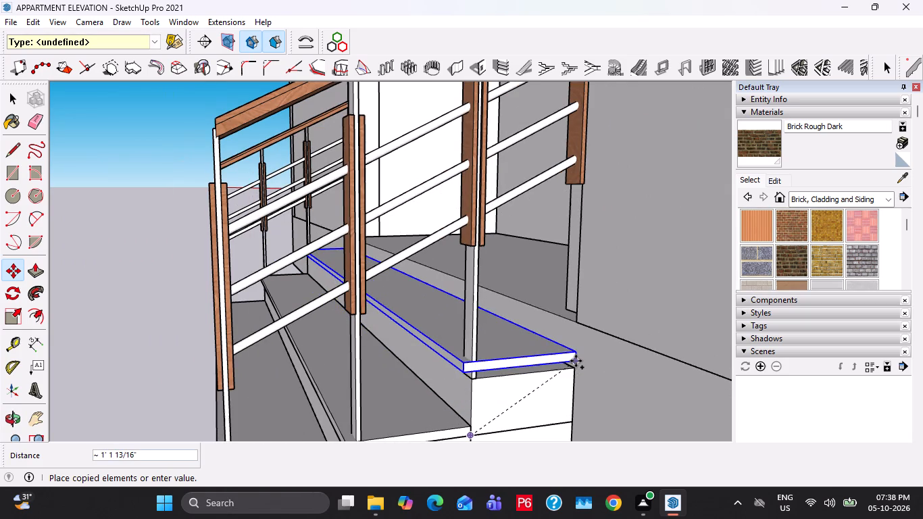
pyautogui.click(574, 365)
pyautogui.press('space')
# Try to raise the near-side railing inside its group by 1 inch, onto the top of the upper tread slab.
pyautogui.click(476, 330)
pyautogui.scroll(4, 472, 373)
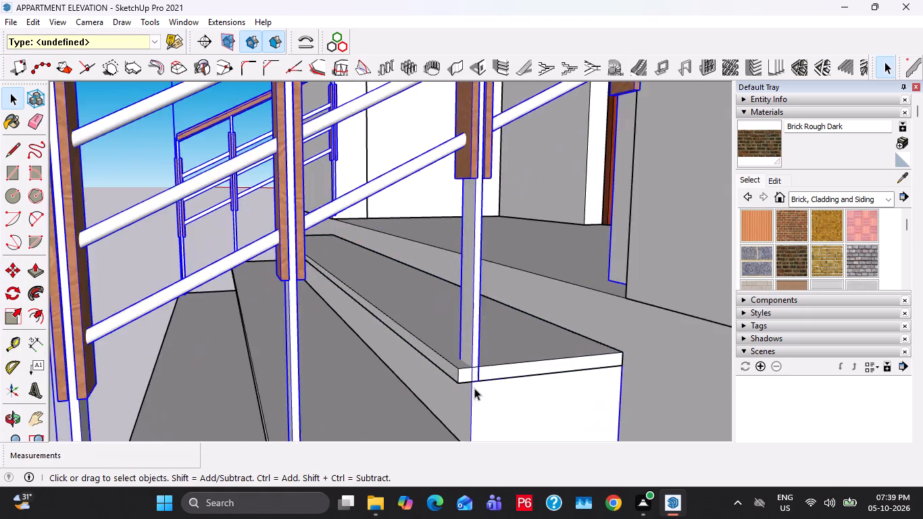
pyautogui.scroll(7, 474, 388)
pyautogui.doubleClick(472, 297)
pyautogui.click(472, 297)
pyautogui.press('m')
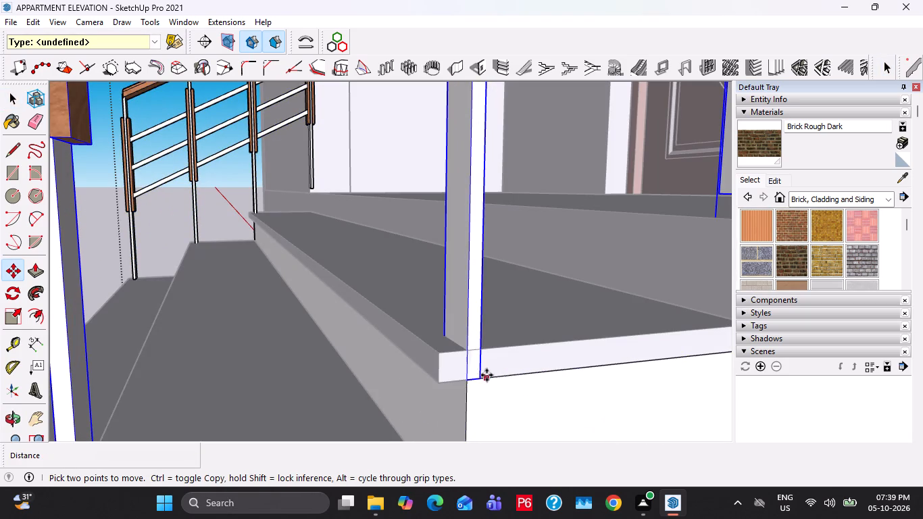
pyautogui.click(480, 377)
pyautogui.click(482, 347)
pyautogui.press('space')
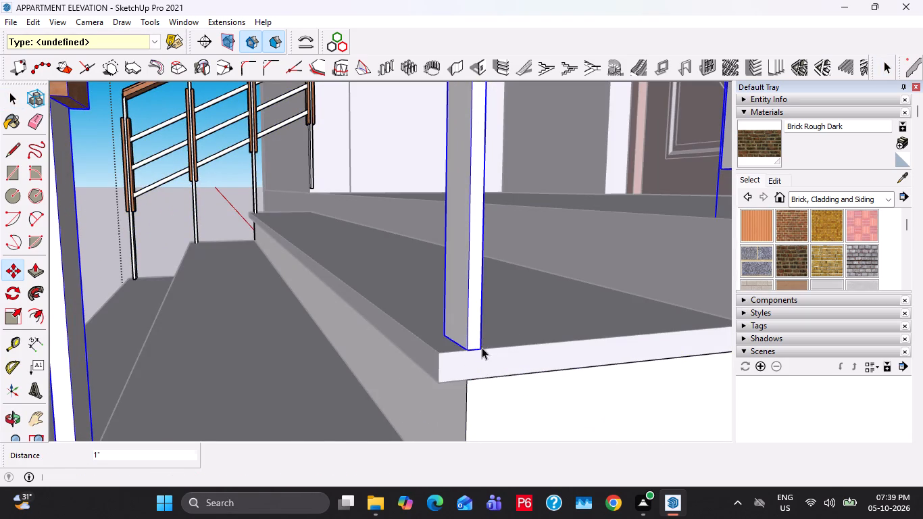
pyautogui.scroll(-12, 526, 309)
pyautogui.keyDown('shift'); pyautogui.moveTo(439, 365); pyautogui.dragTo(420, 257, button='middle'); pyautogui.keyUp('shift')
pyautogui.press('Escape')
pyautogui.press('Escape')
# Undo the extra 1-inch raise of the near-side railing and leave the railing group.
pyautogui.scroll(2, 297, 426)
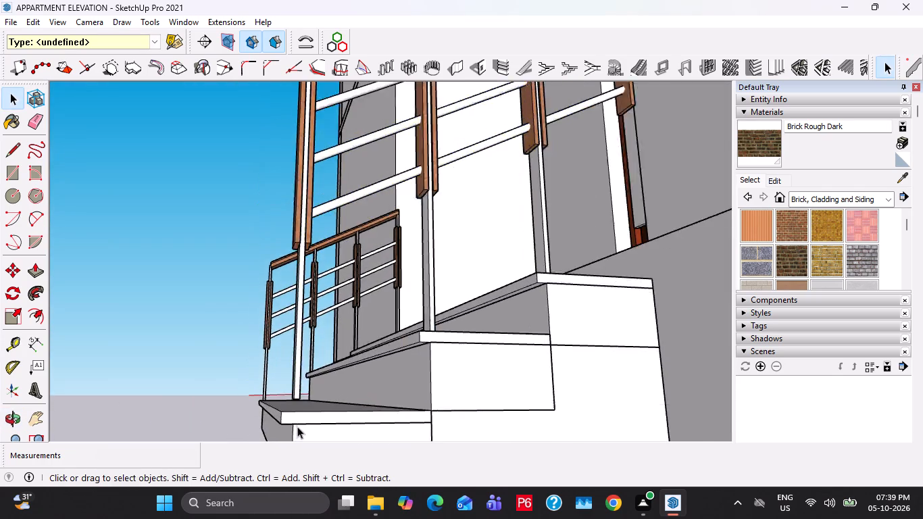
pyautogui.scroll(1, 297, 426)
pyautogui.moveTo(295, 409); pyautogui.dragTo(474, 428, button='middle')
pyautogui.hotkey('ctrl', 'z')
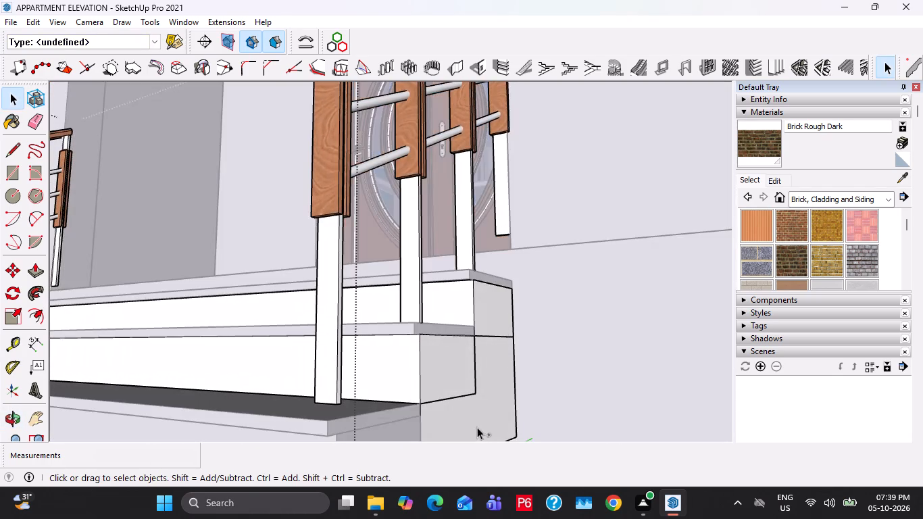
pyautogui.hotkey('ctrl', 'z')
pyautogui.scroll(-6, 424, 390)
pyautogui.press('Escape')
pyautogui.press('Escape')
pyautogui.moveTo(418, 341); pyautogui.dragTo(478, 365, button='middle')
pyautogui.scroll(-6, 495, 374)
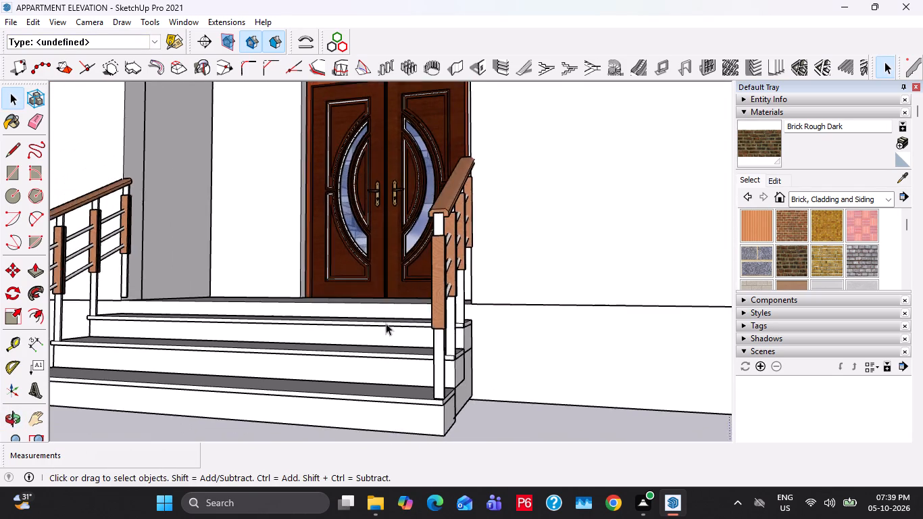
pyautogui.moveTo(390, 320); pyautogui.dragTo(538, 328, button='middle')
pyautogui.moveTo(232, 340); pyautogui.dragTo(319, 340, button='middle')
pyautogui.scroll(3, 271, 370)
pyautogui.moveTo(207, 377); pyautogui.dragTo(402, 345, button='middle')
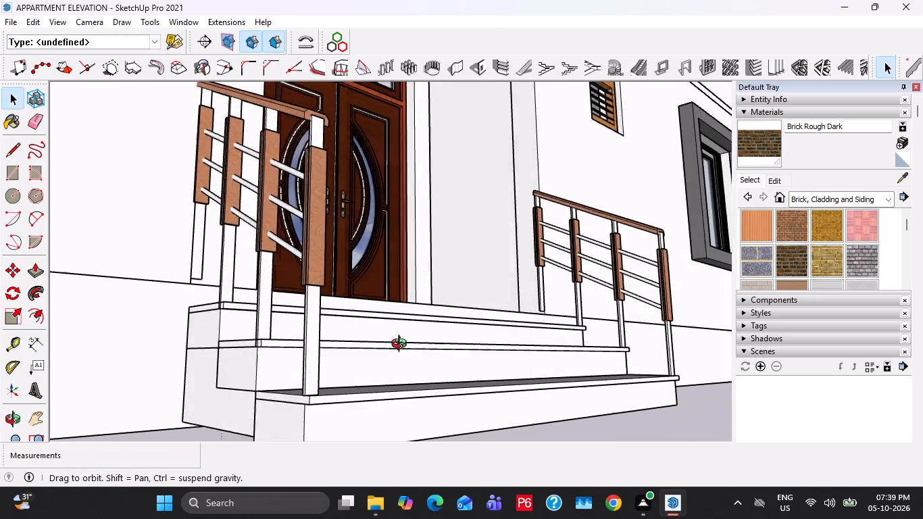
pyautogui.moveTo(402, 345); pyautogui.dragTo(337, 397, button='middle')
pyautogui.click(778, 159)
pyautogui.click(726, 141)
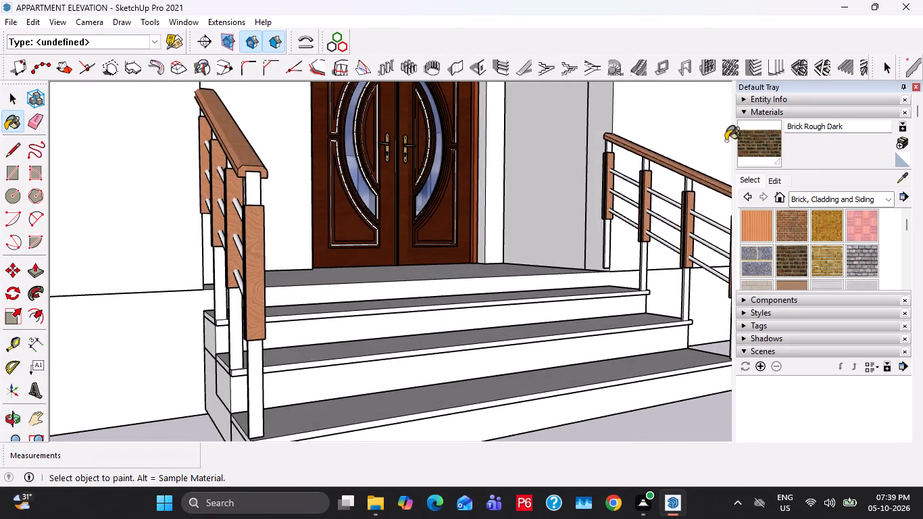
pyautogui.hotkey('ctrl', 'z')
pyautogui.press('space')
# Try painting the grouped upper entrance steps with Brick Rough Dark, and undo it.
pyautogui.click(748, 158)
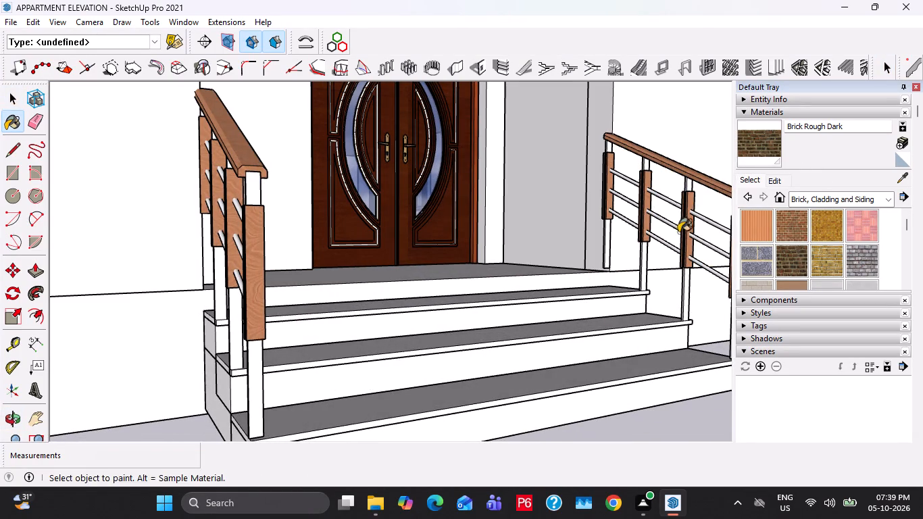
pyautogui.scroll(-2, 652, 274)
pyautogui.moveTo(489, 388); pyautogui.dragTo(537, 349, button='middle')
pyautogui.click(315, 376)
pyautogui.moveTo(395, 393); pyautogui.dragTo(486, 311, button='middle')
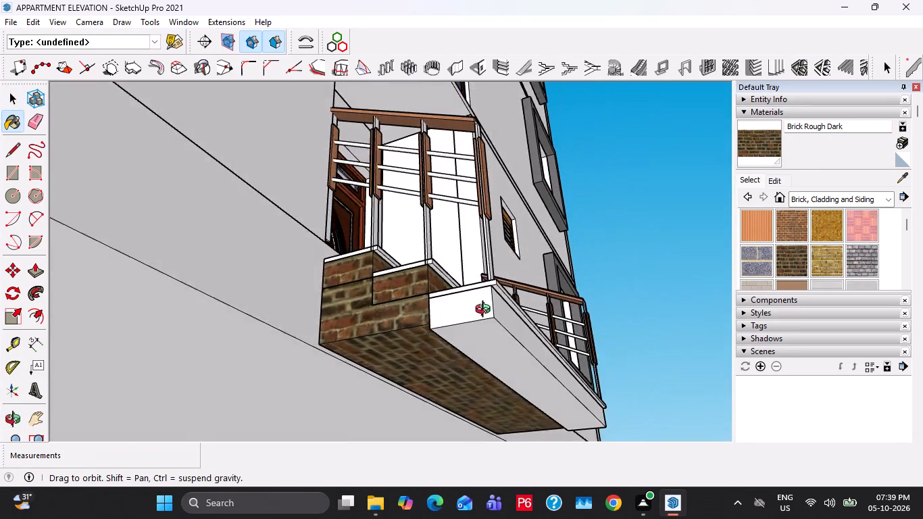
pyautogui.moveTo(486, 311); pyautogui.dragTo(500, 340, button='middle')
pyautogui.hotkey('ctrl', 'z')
# Inside the steps group, Push/Pull the underside of the upper step block down level with the bottom step's base.
pyautogui.press('space')
pyautogui.click(415, 340)
pyautogui.scroll(7, 455, 343)
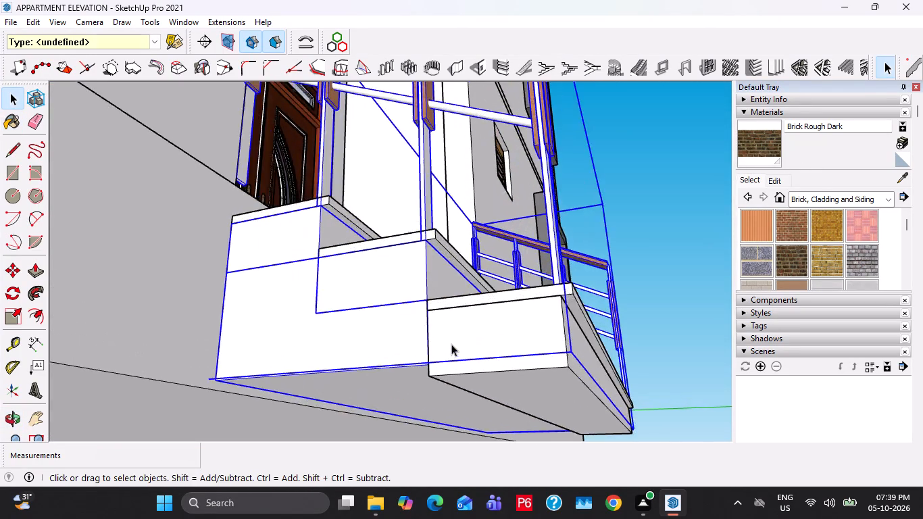
pyautogui.moveTo(451, 344); pyautogui.dragTo(555, 300, button='middle')
pyautogui.doubleClick(320, 400)
pyautogui.click(327, 379)
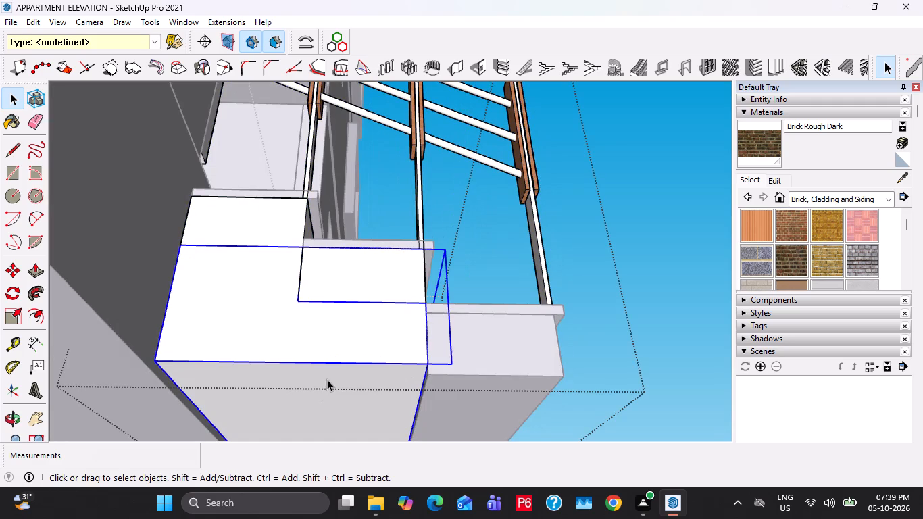
pyautogui.doubleClick(325, 389)
pyautogui.press('p')
pyautogui.click(329, 390)
pyautogui.click(455, 374)
pyautogui.press('space')
pyautogui.press('Escape')
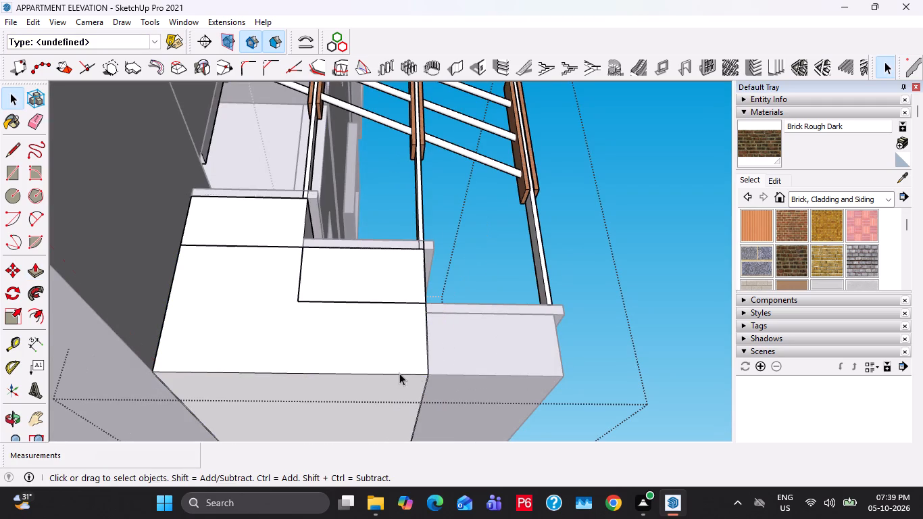
pyautogui.press('space')
# Paint the blocks of the middle and top steps with Brick Rough Dark and leave the steps group.
pyautogui.click(753, 151)
pyautogui.click(334, 330)
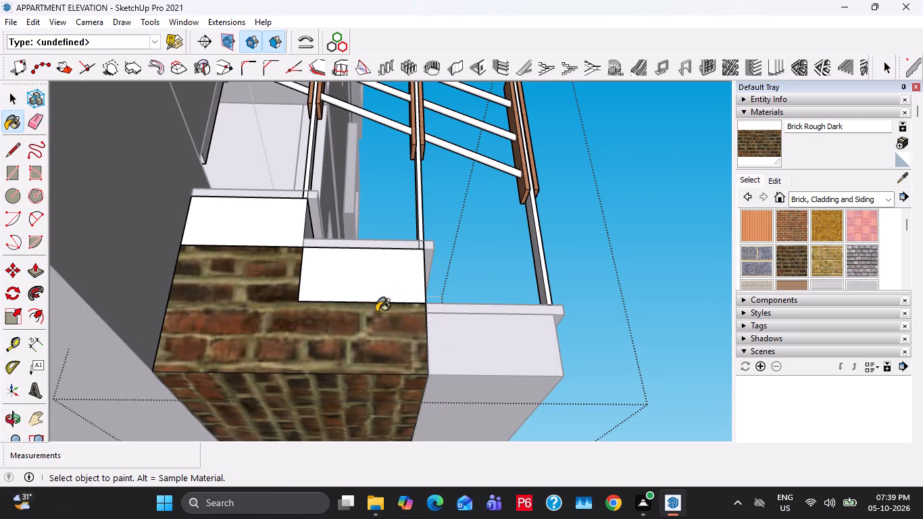
pyautogui.click(393, 272)
pyautogui.click(268, 231)
pyautogui.click(484, 343)
pyautogui.moveTo(515, 328); pyautogui.dragTo(331, 389, button='middle')
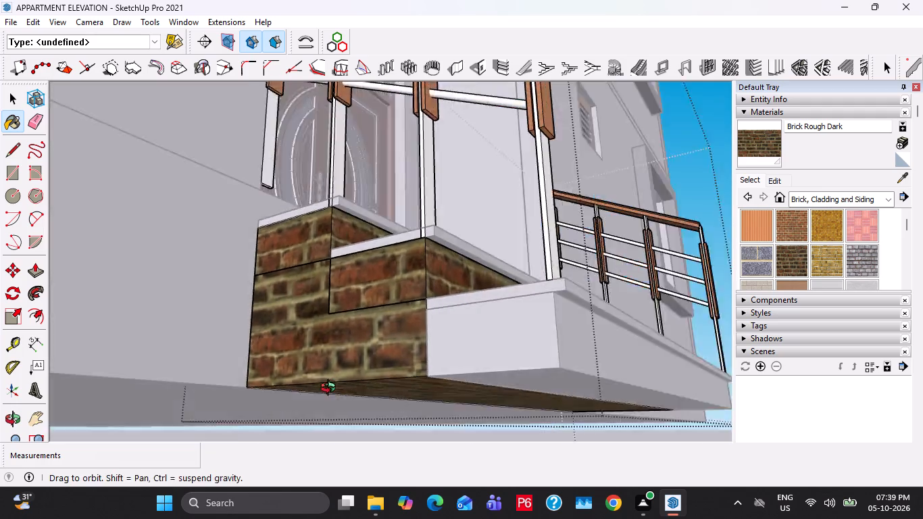
pyautogui.moveTo(331, 389); pyautogui.dragTo(311, 393, button='middle')
pyautogui.press('space')
pyautogui.press('Escape')
pyautogui.press('space')
pyautogui.press('Escape')
# Paint the bottom entrance step with Brick Rough Dark.
pyautogui.click(516, 326)
pyautogui.click(753, 149)
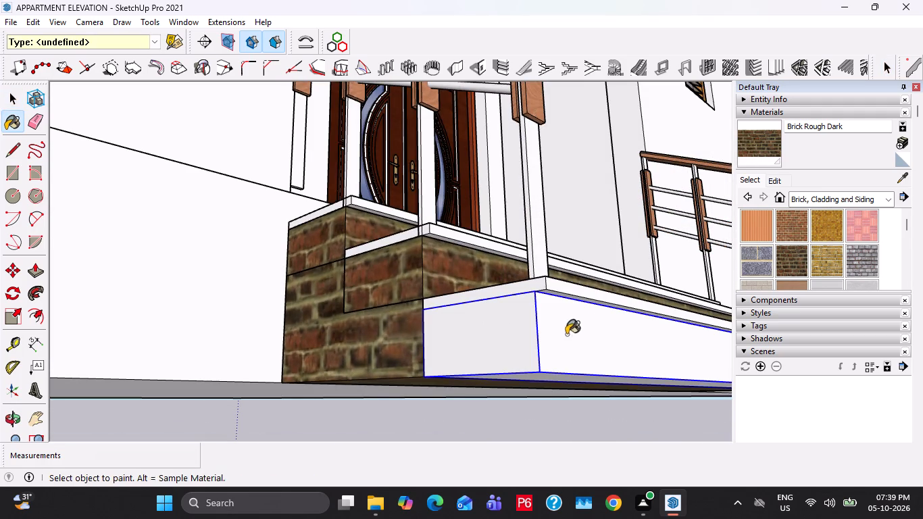
pyautogui.click(566, 335)
pyautogui.press('space')
pyautogui.scroll(-2, 482, 319)
pyautogui.press('Escape')
pyautogui.moveTo(578, 269); pyautogui.dragTo(416, 389, button='middle')
pyautogui.scroll(-11, 388, 343)
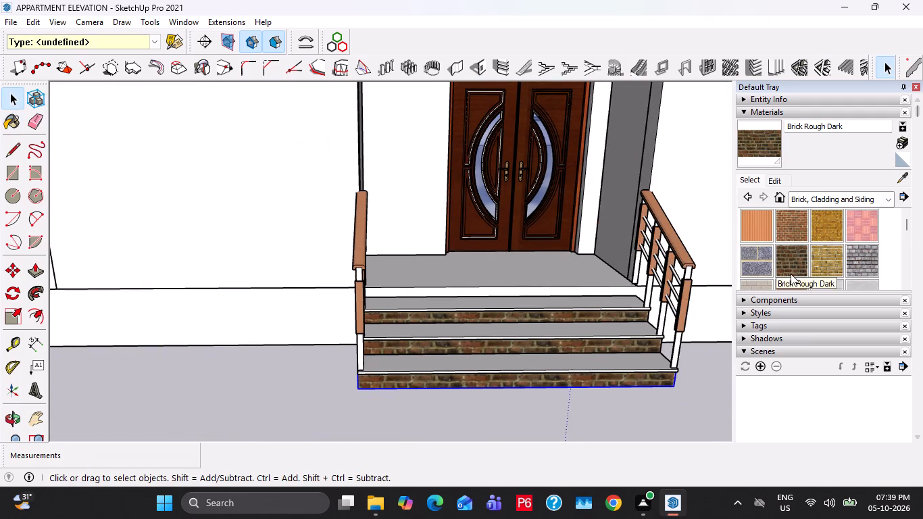
# Paint the three tread slabs with Brick Colored Blue, undo the stray fill at the landing edge, and clear the selection.
pyautogui.click(765, 270)
pyautogui.click(564, 305)
pyautogui.click(557, 323)
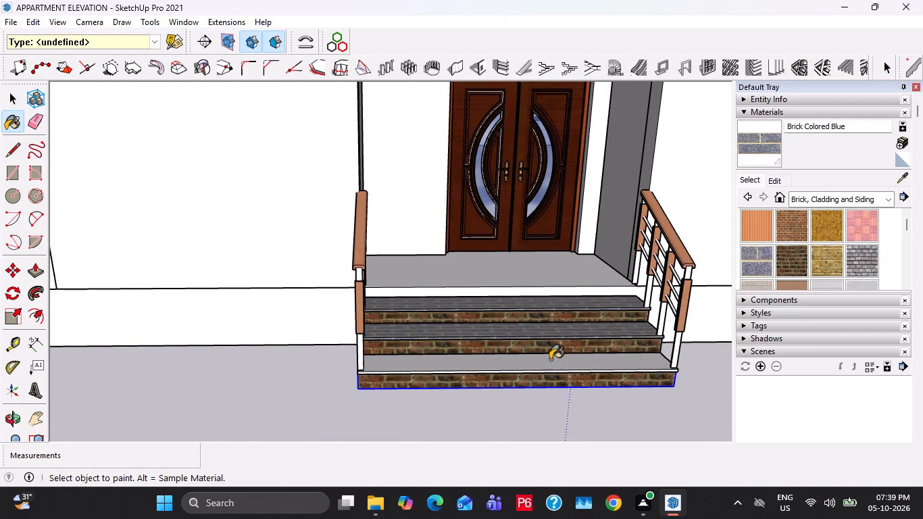
pyautogui.click(550, 360)
pyautogui.click(470, 280)
pyautogui.hotkey('ctrl', 'z')
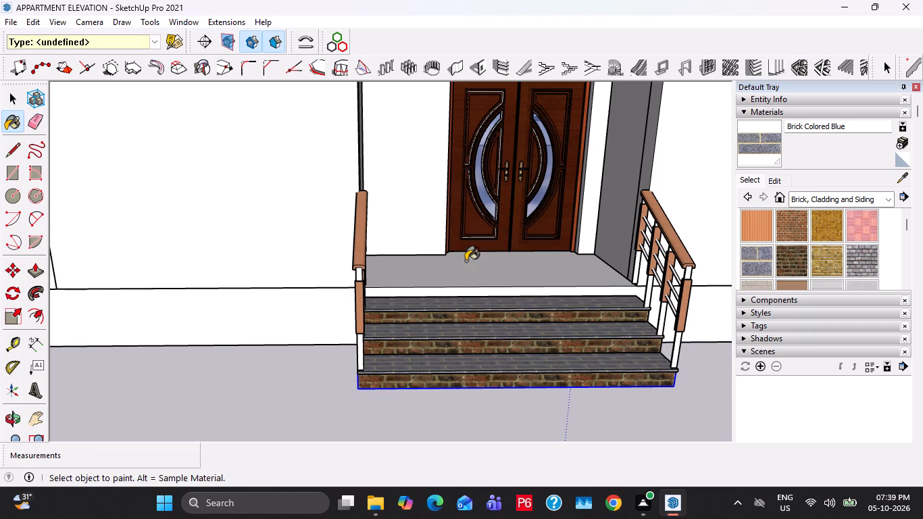
pyautogui.press('space')
pyautogui.scroll(-12, 466, 261)
pyautogui.press('Escape')
pyautogui.click(500, 421)
# Set the standard Front view with the whole building in frame and save it as a scene.
pyautogui.scroll(-13, 448, 278)
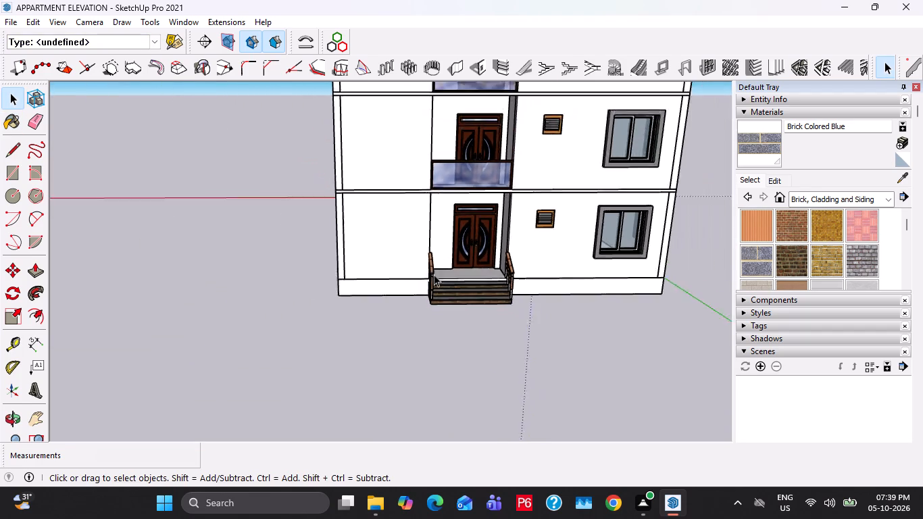
pyautogui.moveTo(424, 269); pyautogui.dragTo(466, 322, button='middle')
pyautogui.scroll(-6, 445, 319)
pyautogui.moveTo(497, 282); pyautogui.dragTo(359, 323, button='middle')
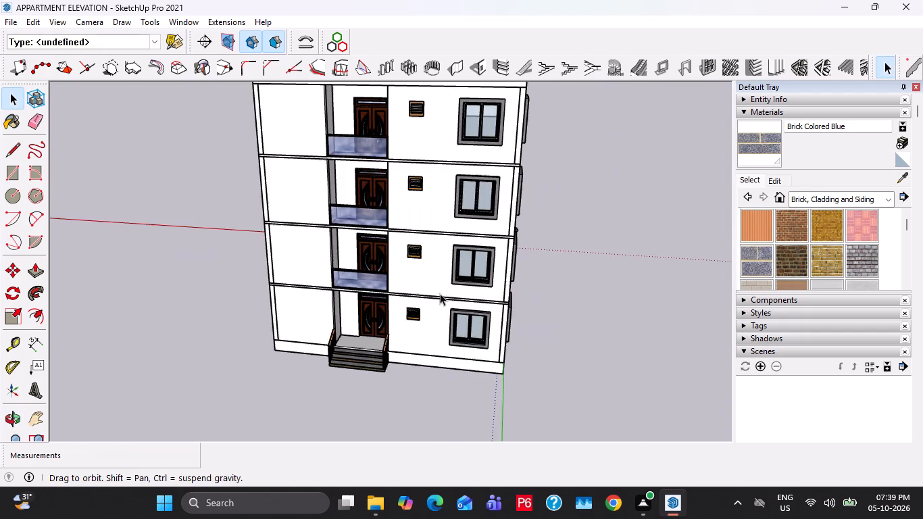
pyautogui.moveTo(439, 293); pyautogui.dragTo(209, 313, button='middle')
pyautogui.scroll(-4, 391, 275)
pyautogui.moveTo(414, 268); pyautogui.dragTo(475, 301, button='middle')
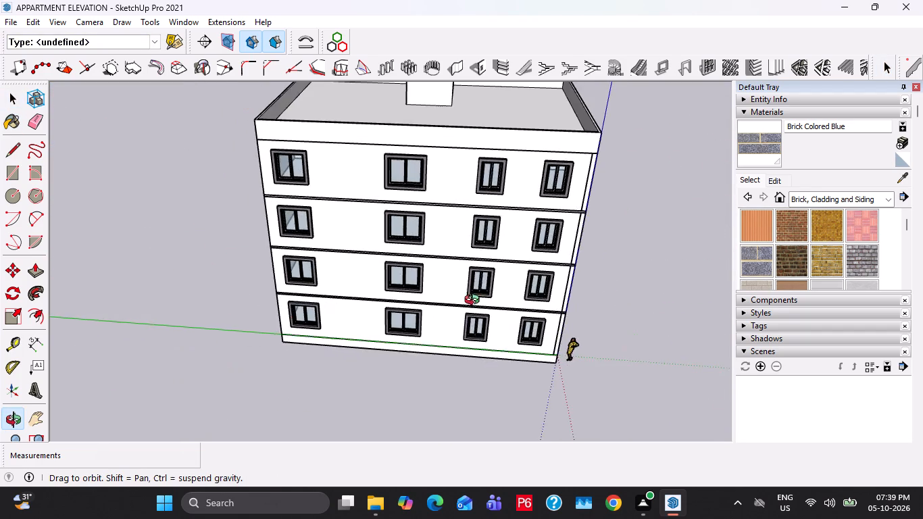
pyautogui.moveTo(475, 301); pyautogui.dragTo(634, 278, button='middle')
pyautogui.moveTo(318, 298); pyautogui.dragTo(372, 294, button='middle')
pyautogui.click(86, 27)
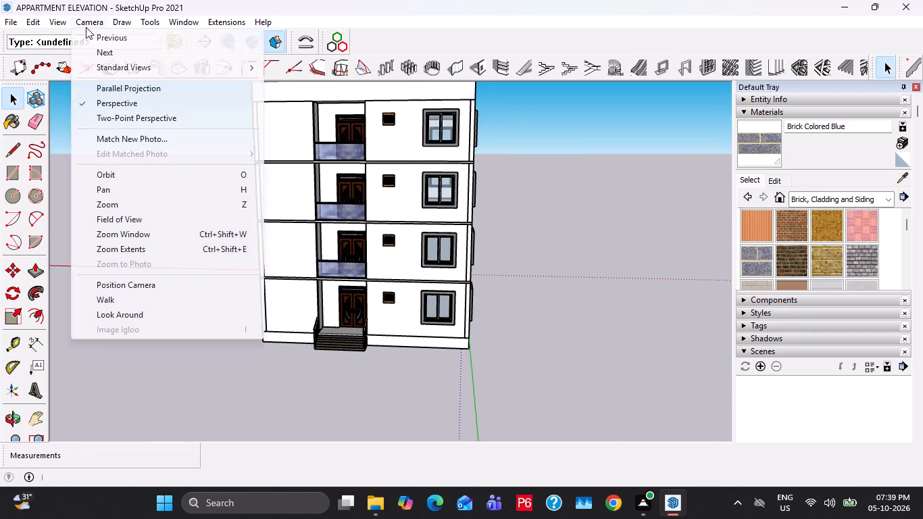
pyautogui.click(134, 69)
pyautogui.click(305, 94)
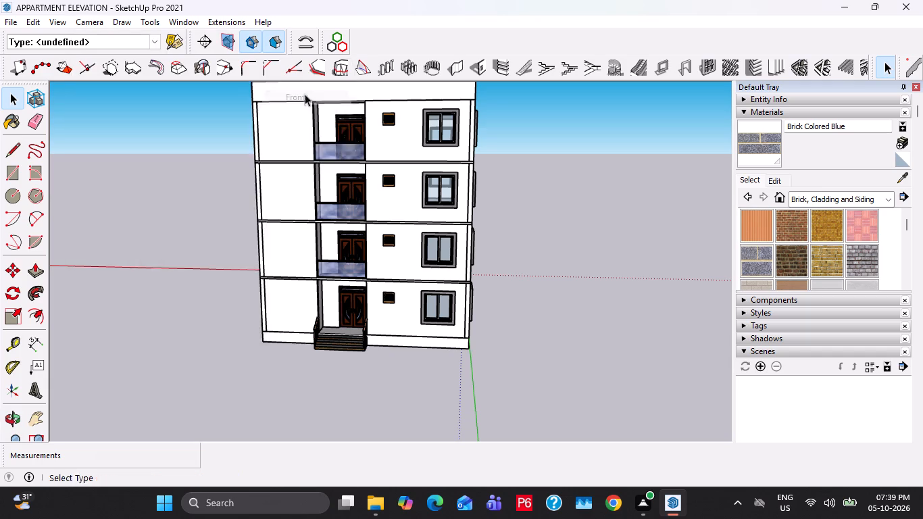
pyautogui.middleClick(372, 283)
pyautogui.scroll(1, 370, 284)
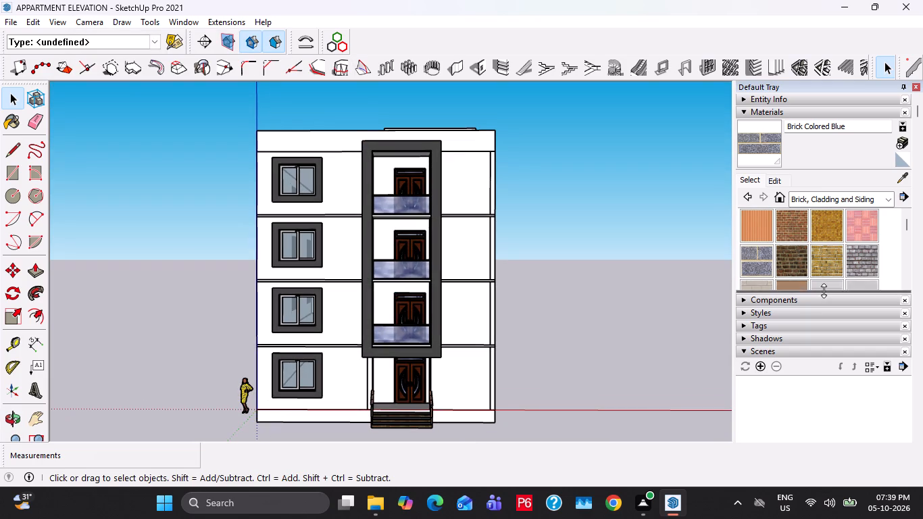
pyautogui.click(759, 364)
pyautogui.scroll(-1, 468, 182)
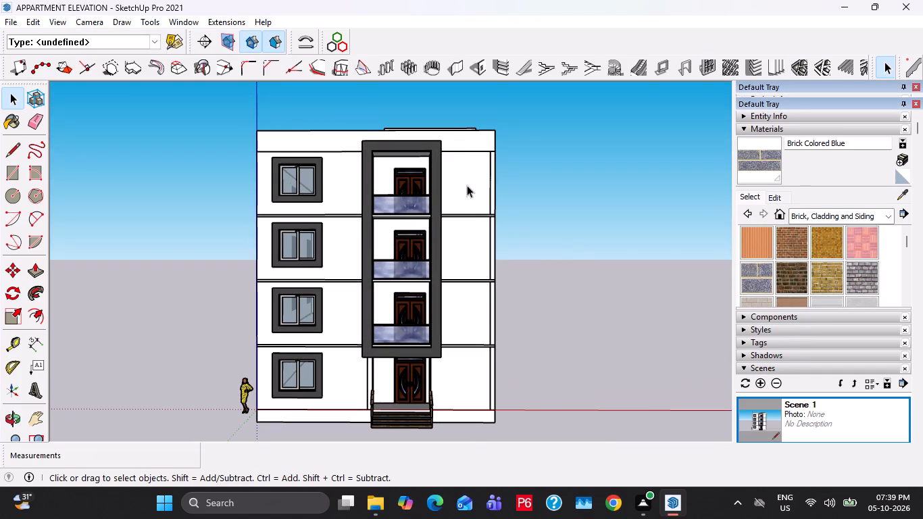
# Save a second scene facing the elevation with the tall framed staircase opening.
pyautogui.scroll(-2, 467, 185)
pyautogui.moveTo(455, 216); pyautogui.dragTo(188, 285, button='middle')
pyautogui.scroll(2, 401, 266)
pyautogui.moveTo(444, 264); pyautogui.dragTo(372, 274, button='middle')
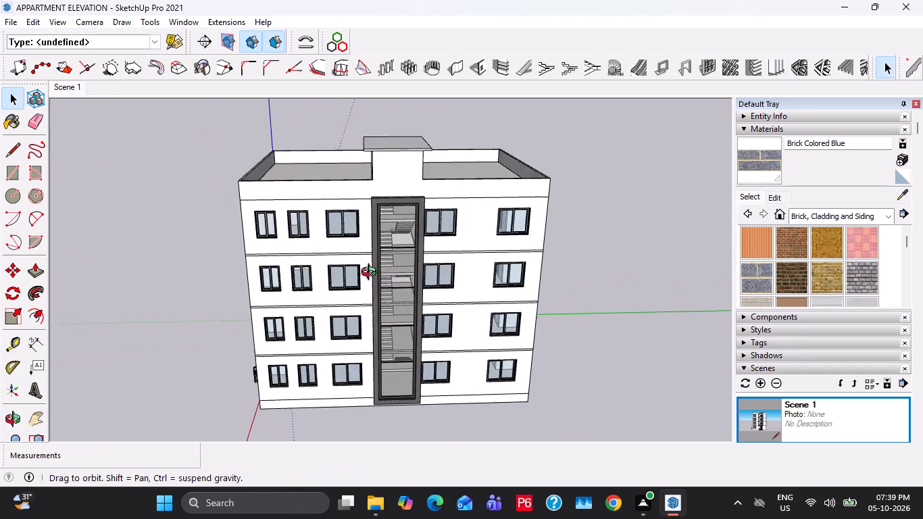
pyautogui.moveTo(372, 274); pyautogui.dragTo(371, 274, button='middle')
pyautogui.scroll(2, 368, 268)
pyautogui.moveTo(372, 271); pyautogui.dragTo(361, 254, button='middle')
pyautogui.scroll(-1, 353, 243)
pyautogui.moveTo(353, 254); pyautogui.dragTo(347, 237, button='middle')
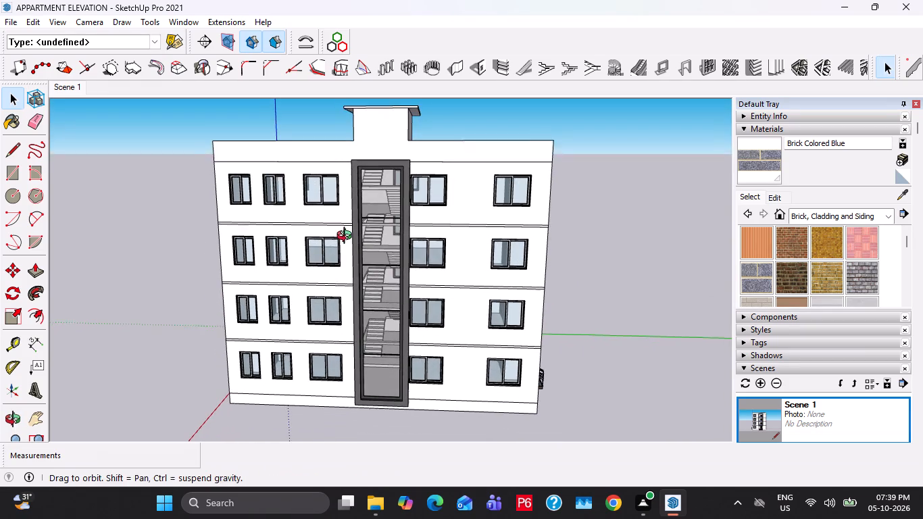
pyautogui.moveTo(347, 237); pyautogui.dragTo(347, 237, button='middle')
pyautogui.click(95, 20)
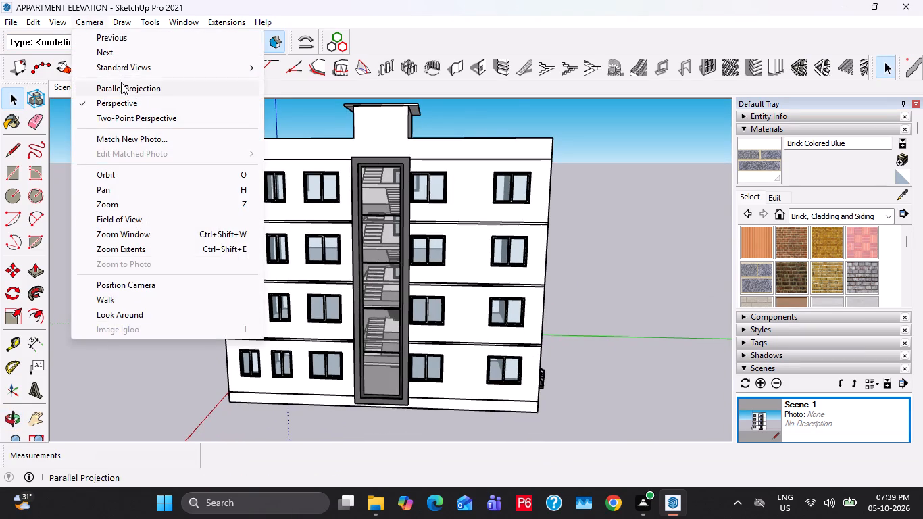
pyautogui.click(762, 380)
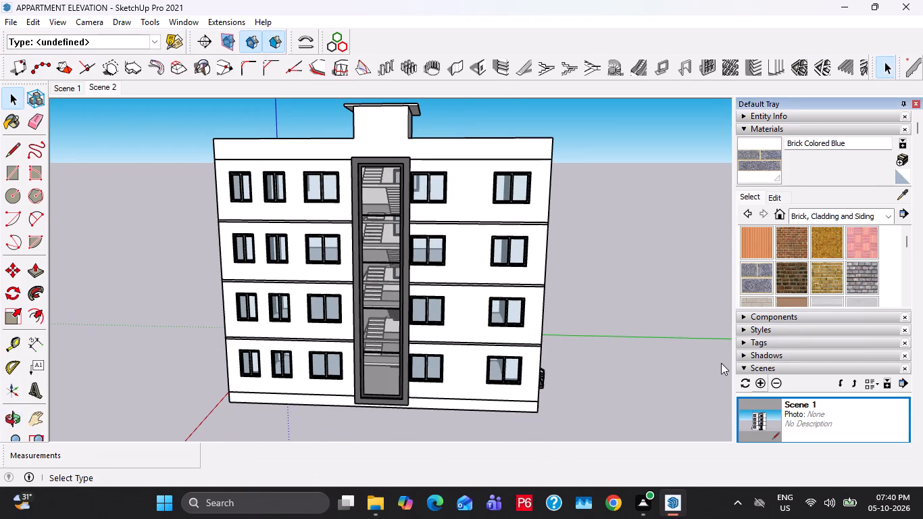
# Save a raised corner-view scene showing the framed-balcony front together with the staircase side.
pyautogui.scroll(-3, 753, 372)
pyautogui.moveTo(607, 270); pyautogui.dragTo(360, 282, button='middle')
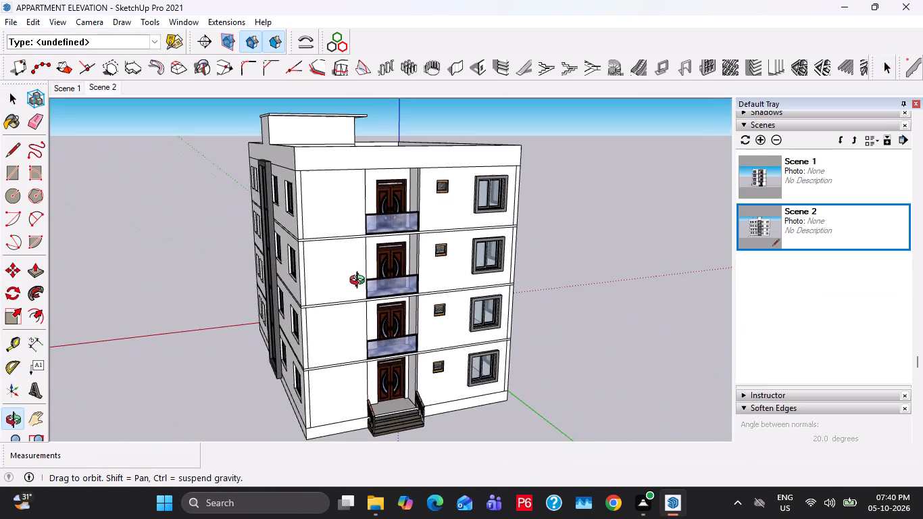
pyautogui.moveTo(360, 282); pyautogui.dragTo(365, 285, button='middle')
pyautogui.scroll(-3, 364, 284)
pyautogui.moveTo(332, 278); pyautogui.dragTo(829, 280, button='middle')
pyautogui.moveTo(503, 302); pyautogui.dragTo(493, 325, button='middle')
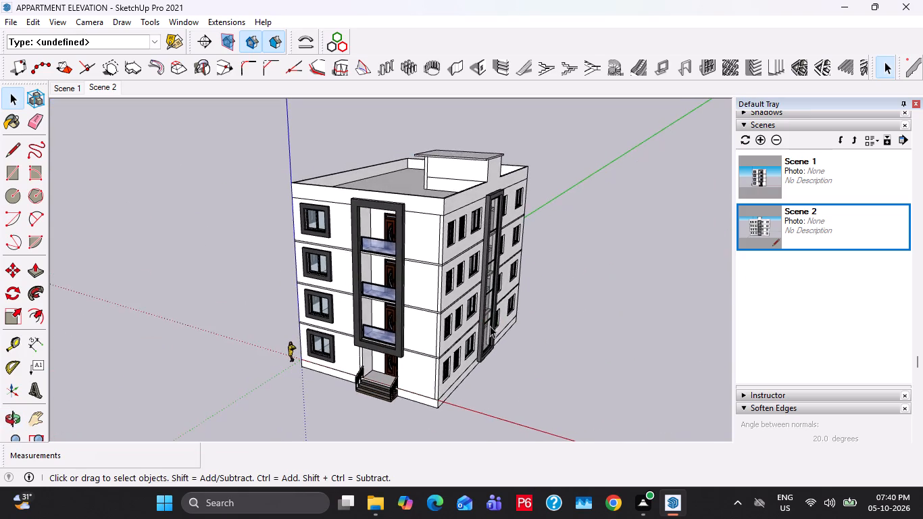
pyautogui.scroll(2, 476, 326)
pyautogui.click(760, 141)
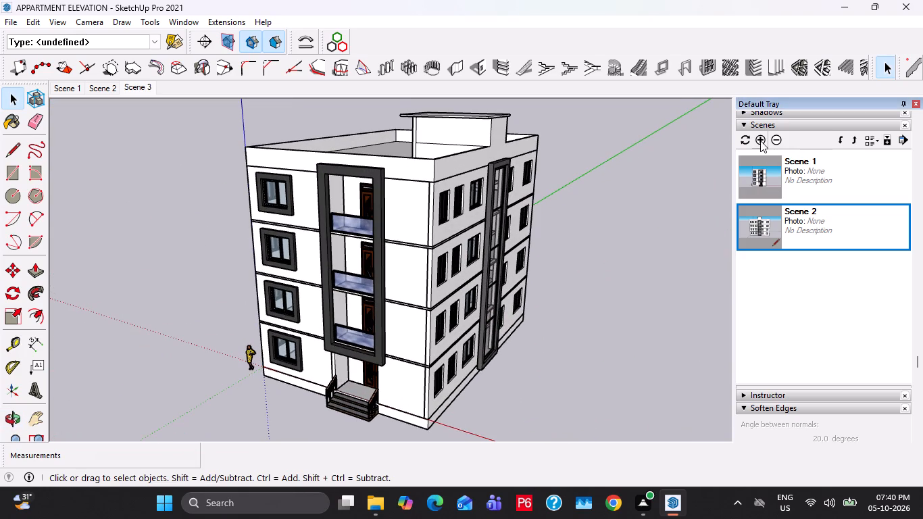
# Save three more scenes, turning progressively from the raised front view around the corner towards the side with four window columns.
pyautogui.moveTo(461, 215); pyautogui.dragTo(591, 211, button='middle')
pyautogui.middleClick(531, 228)
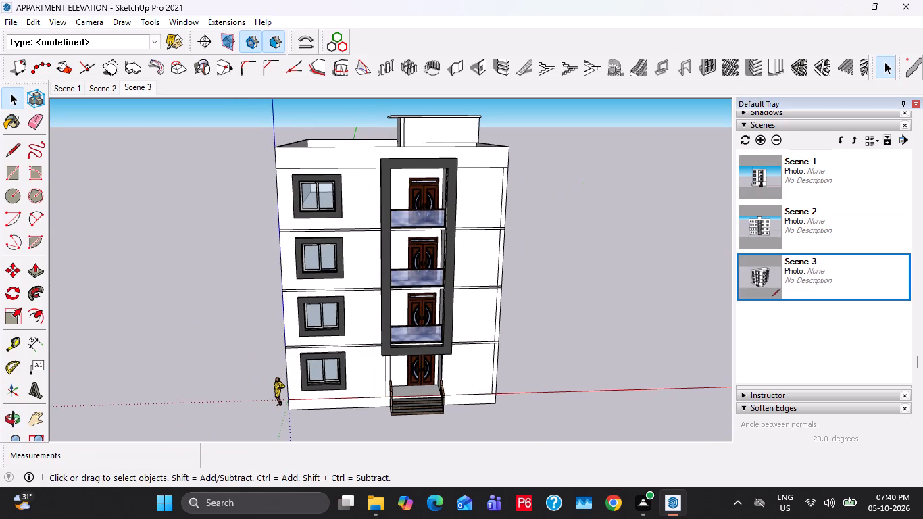
pyautogui.click(759, 137)
pyautogui.moveTo(473, 253); pyautogui.dragTo(501, 256, button='middle')
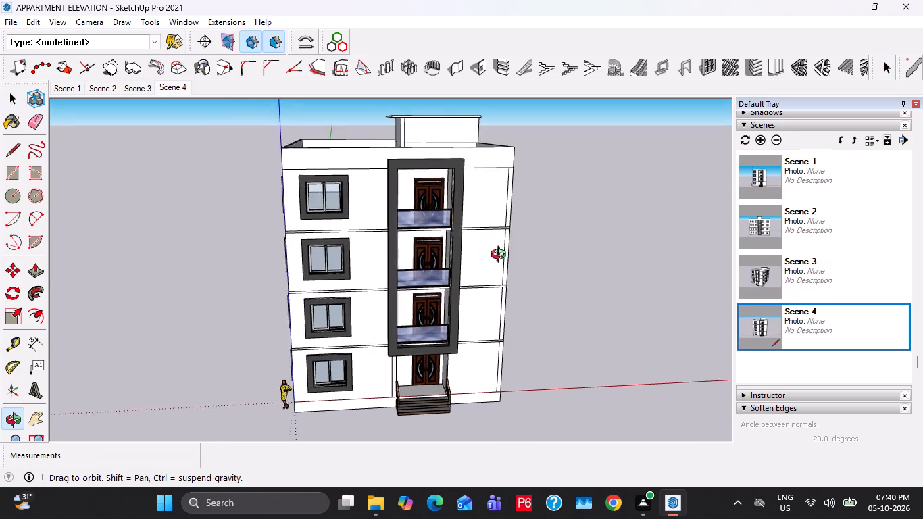
pyautogui.moveTo(501, 256); pyautogui.dragTo(539, 255, button='middle')
pyautogui.click(757, 139)
pyautogui.moveTo(428, 255); pyautogui.dragTo(432, 257, button='middle')
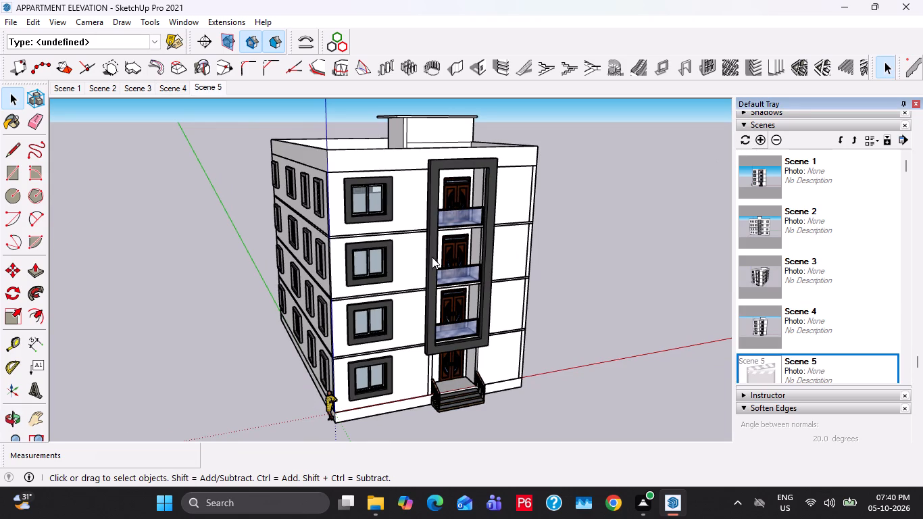
pyautogui.moveTo(432, 257); pyautogui.dragTo(499, 258, button='middle')
pyautogui.moveTo(461, 266); pyautogui.dragTo(492, 264, button='middle')
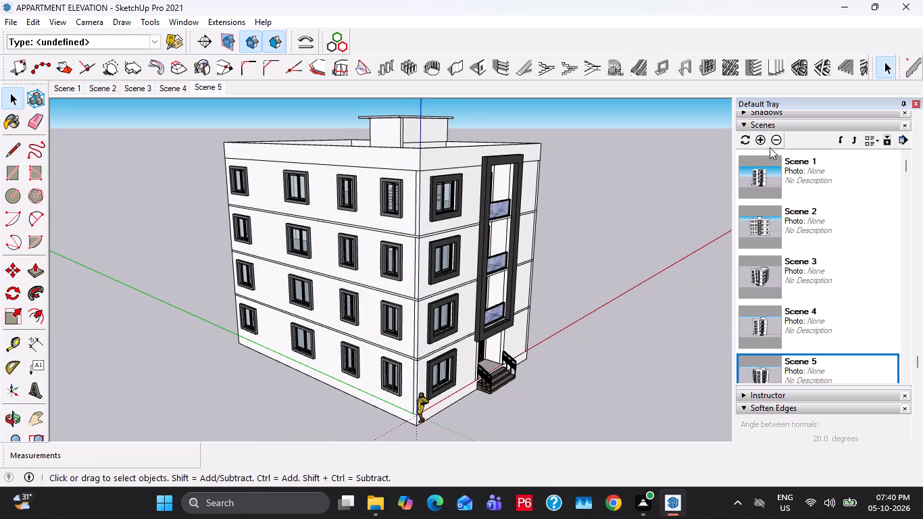
pyautogui.click(760, 141)
# Save two more scenes, one nearly facing the side with four window columns and one turned past it towards the rear entrance corner.
pyautogui.moveTo(382, 299); pyautogui.dragTo(440, 301, button='middle')
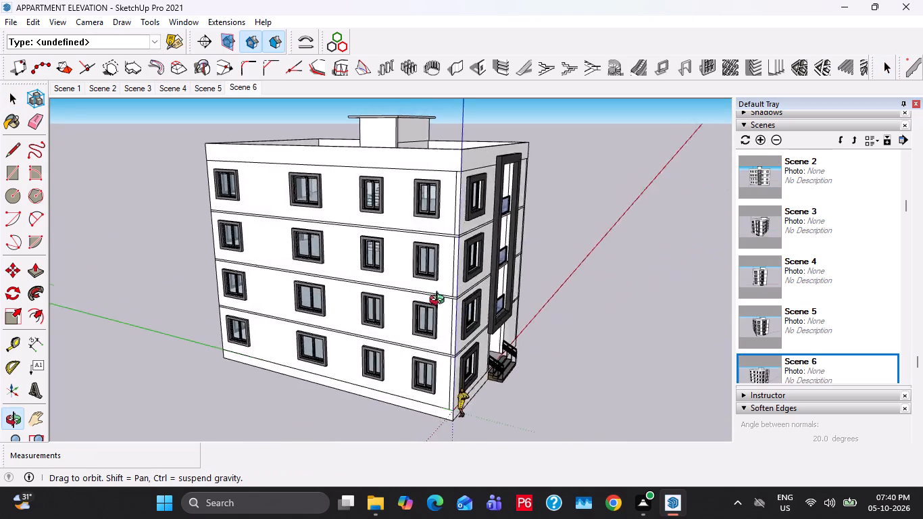
pyautogui.moveTo(440, 301); pyautogui.dragTo(477, 299, button='middle')
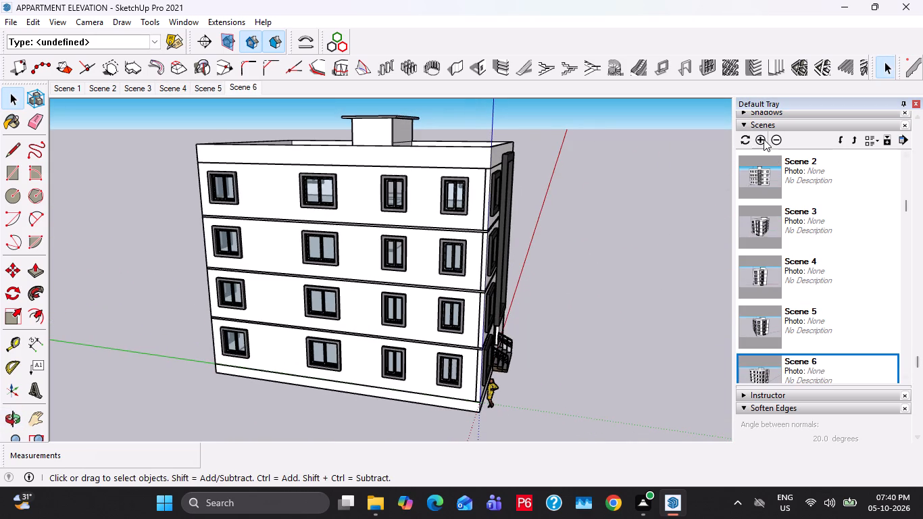
pyautogui.click(764, 139)
pyautogui.moveTo(316, 259); pyautogui.dragTo(512, 277, button='middle')
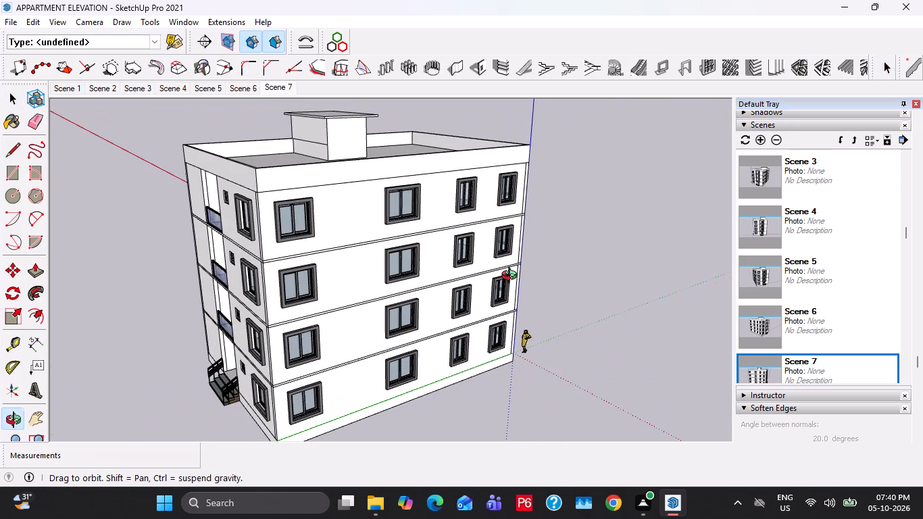
pyautogui.moveTo(512, 277); pyautogui.dragTo(513, 277, button='middle')
pyautogui.click(759, 132)
# Save two more scenes, a raised corner view of the unframed-balcony side with entrance steps and a straight-on view of that side.
pyautogui.scroll(-3, 587, 195)
pyautogui.moveTo(373, 253); pyautogui.dragTo(459, 255, button='middle')
pyautogui.click(756, 140)
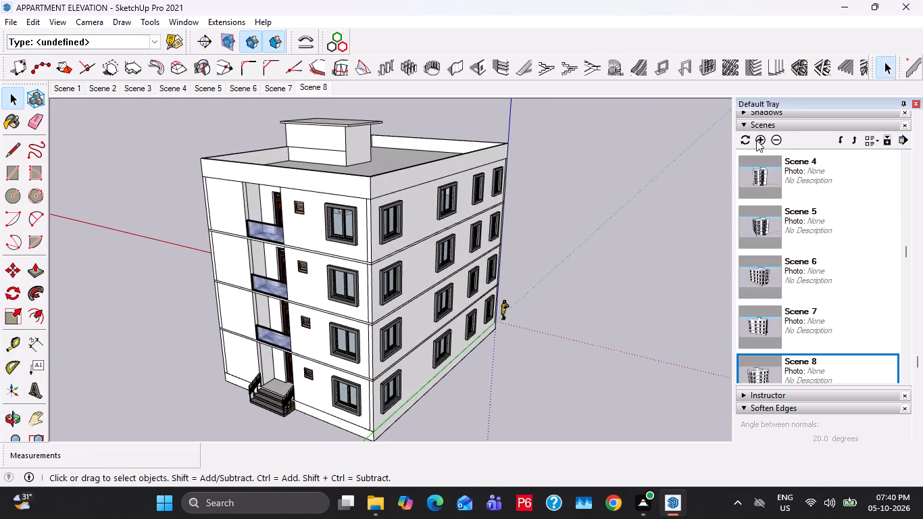
pyautogui.moveTo(343, 306); pyautogui.dragTo(437, 307, button='middle')
pyautogui.moveTo(380, 314); pyautogui.dragTo(411, 312, button='middle')
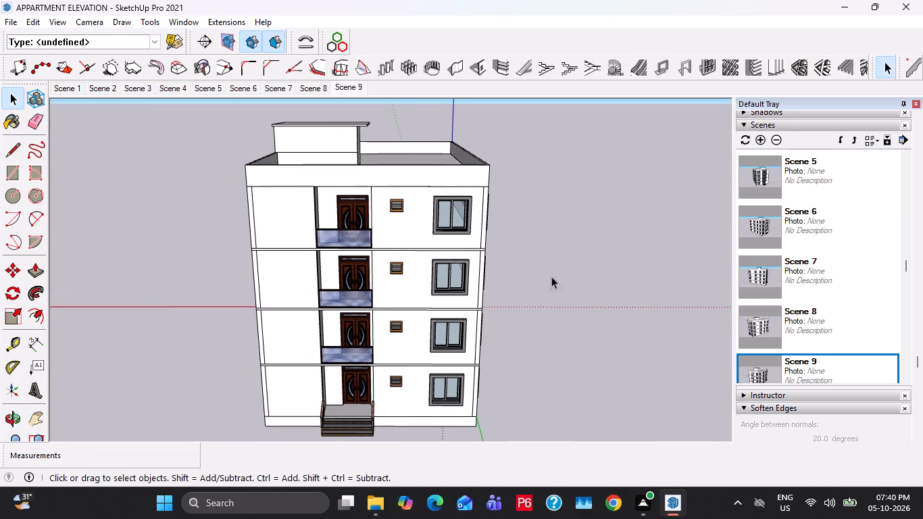
pyautogui.click(761, 145)
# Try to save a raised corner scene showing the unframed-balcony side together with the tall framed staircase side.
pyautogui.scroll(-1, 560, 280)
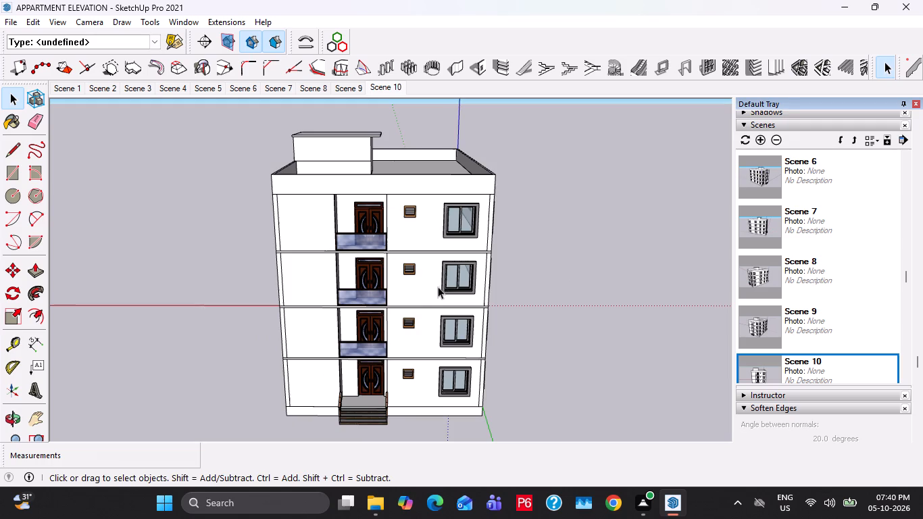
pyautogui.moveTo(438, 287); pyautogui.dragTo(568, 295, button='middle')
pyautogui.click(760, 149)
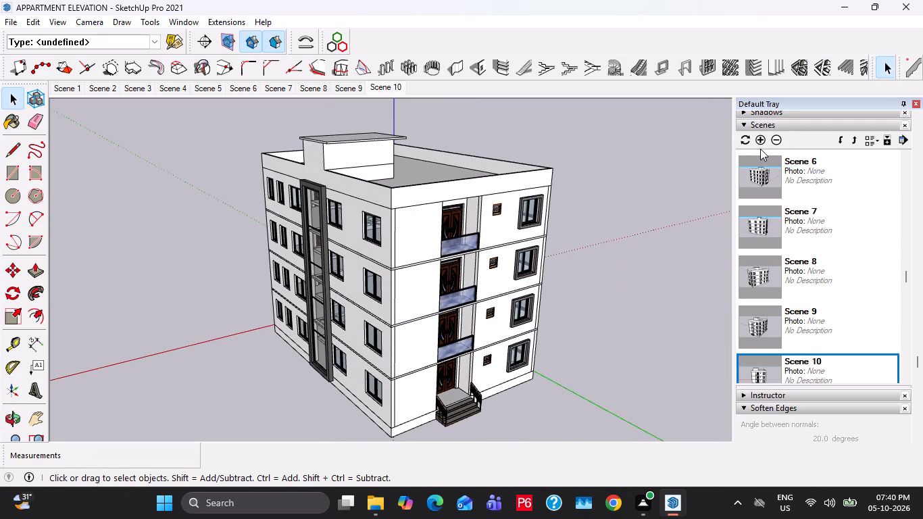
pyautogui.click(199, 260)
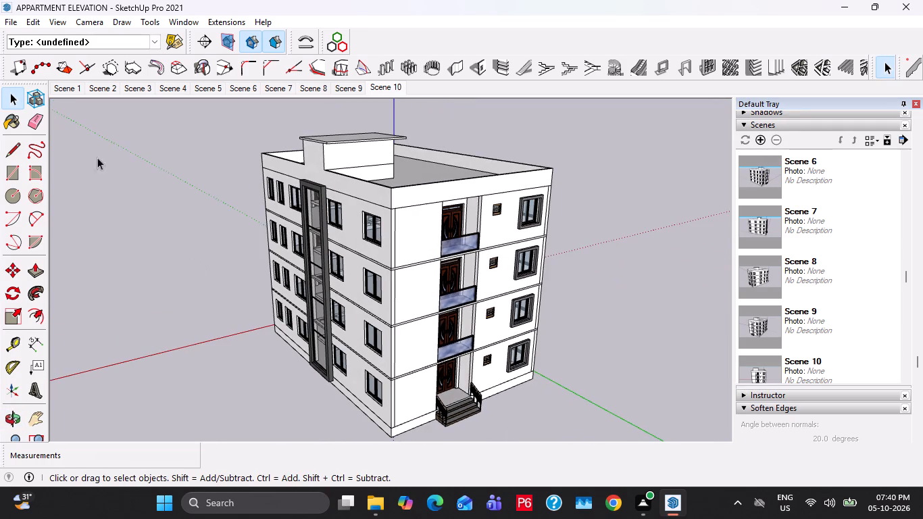
# Return to Scene 1 and play the scene animation to review the saved viewpoints around the building.
pyautogui.click(61, 91)
pyautogui.rightClick(61, 91)
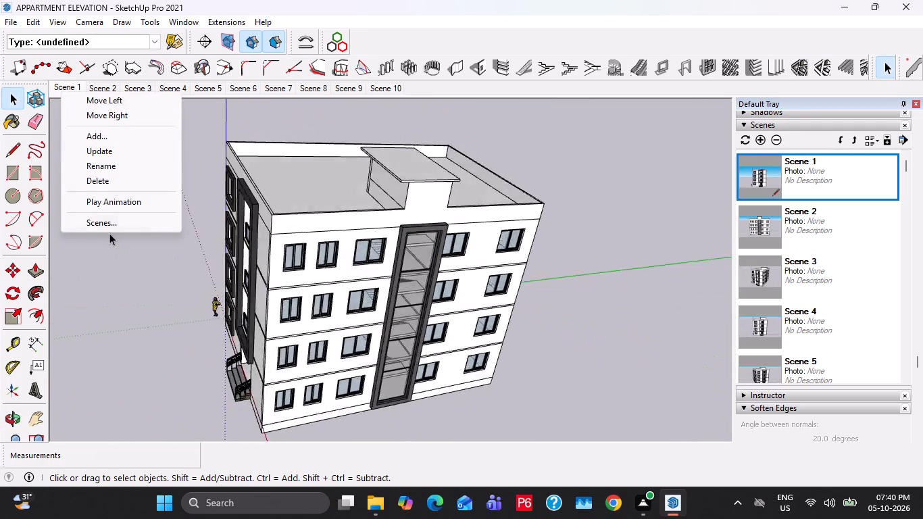
pyautogui.click(113, 195)
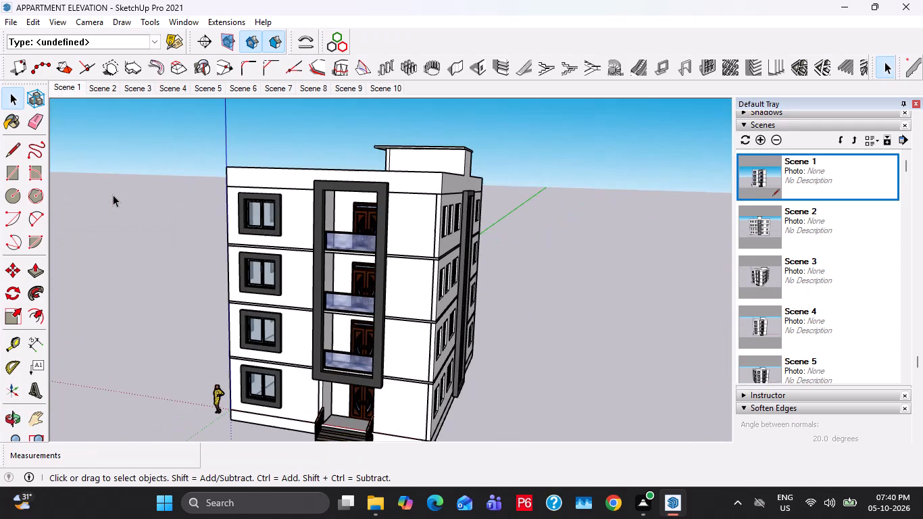
pyautogui.rightClick(74, 86)
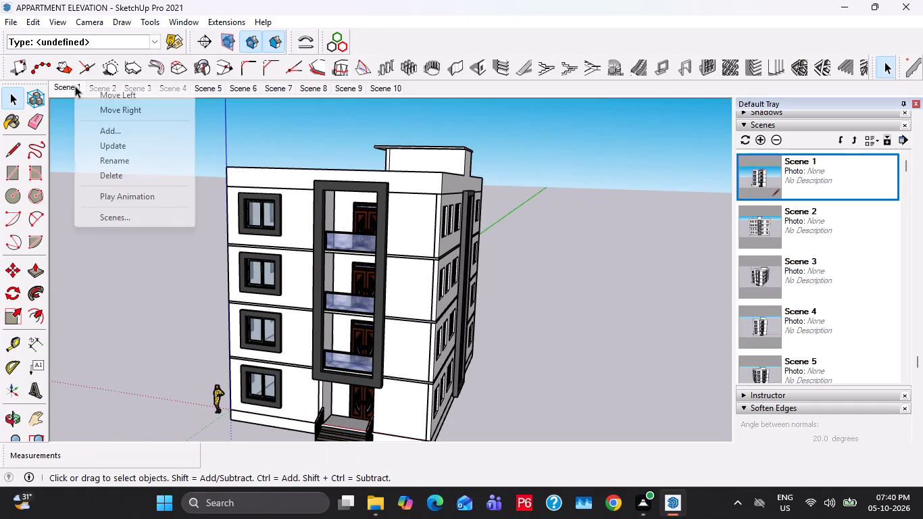
pyautogui.click(124, 195)
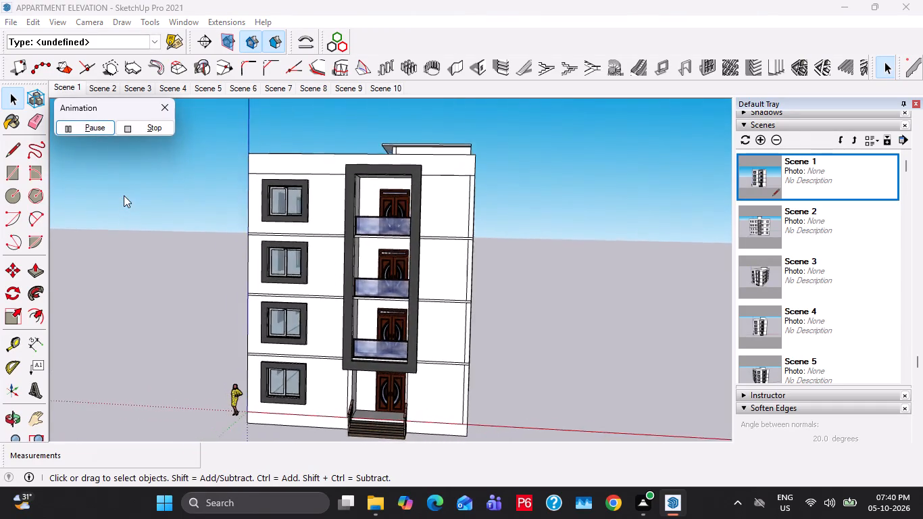
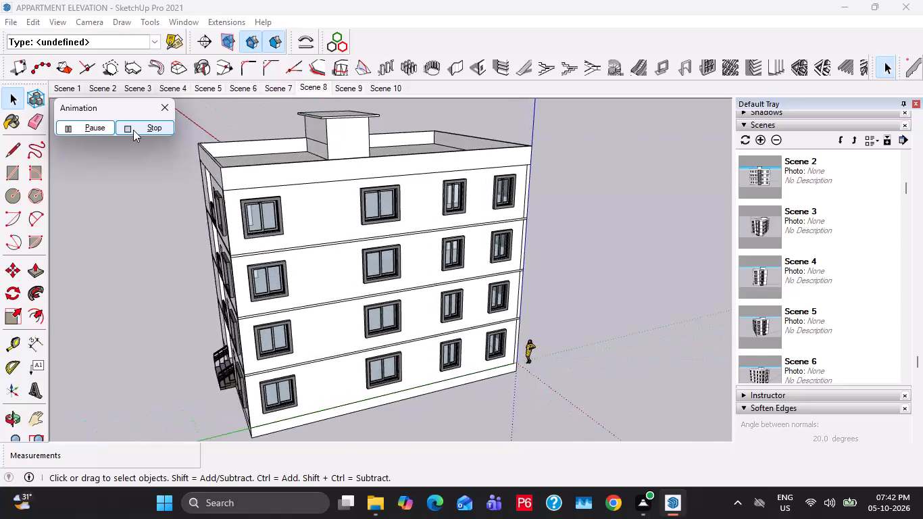
# Stop the scene animation playback.
pyautogui.scroll(-2, 366, 302)
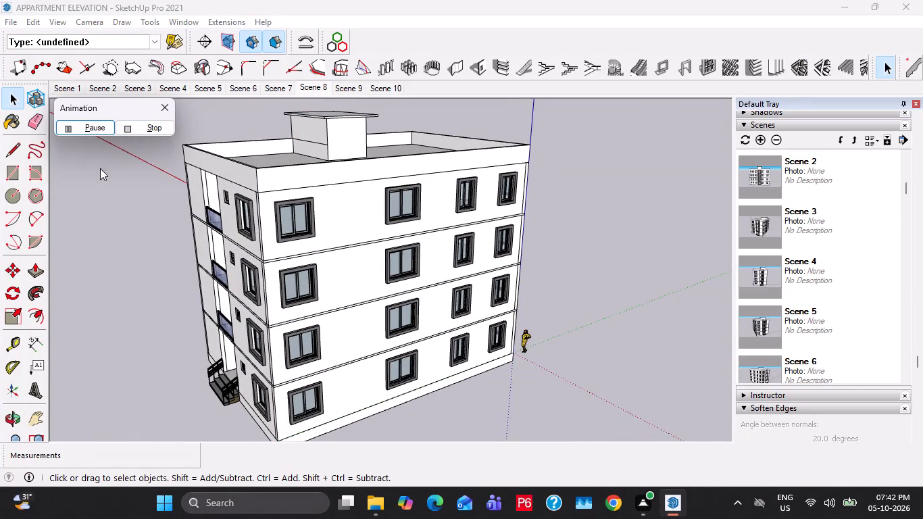
pyautogui.click(133, 117)
pyautogui.click(133, 128)
# Examine the balcony front and the staircase elevation of the apartment building, comparing their window surrounds.
pyautogui.moveTo(292, 258); pyautogui.dragTo(364, 226, button='middle')
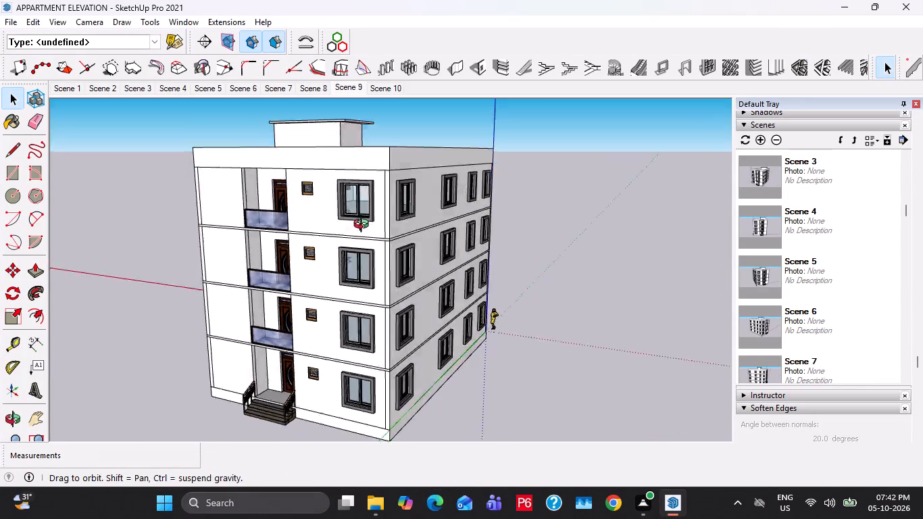
pyautogui.moveTo(364, 226); pyautogui.dragTo(368, 224, button='middle')
pyautogui.scroll(2, 341, 242)
pyautogui.moveTo(313, 254); pyautogui.dragTo(327, 262, button='middle')
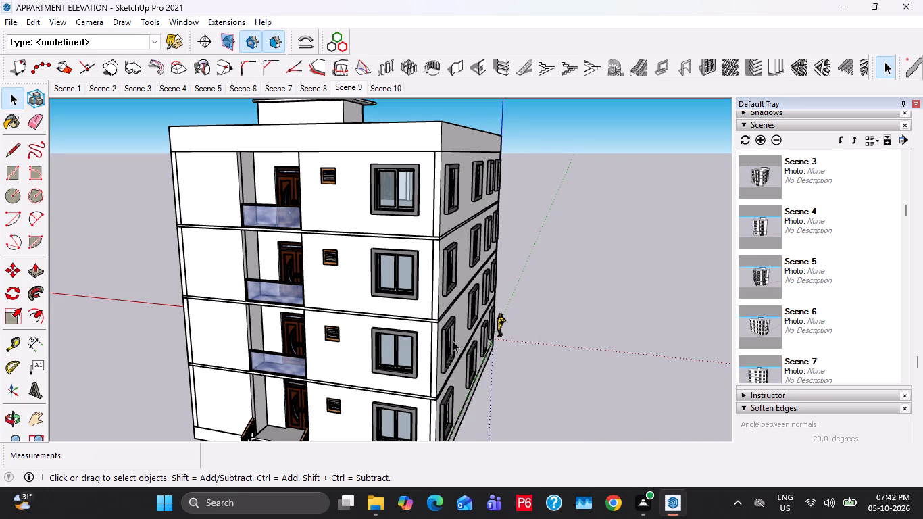
pyautogui.scroll(2, 443, 347)
pyautogui.moveTo(425, 351); pyautogui.dragTo(519, 360, button='middle')
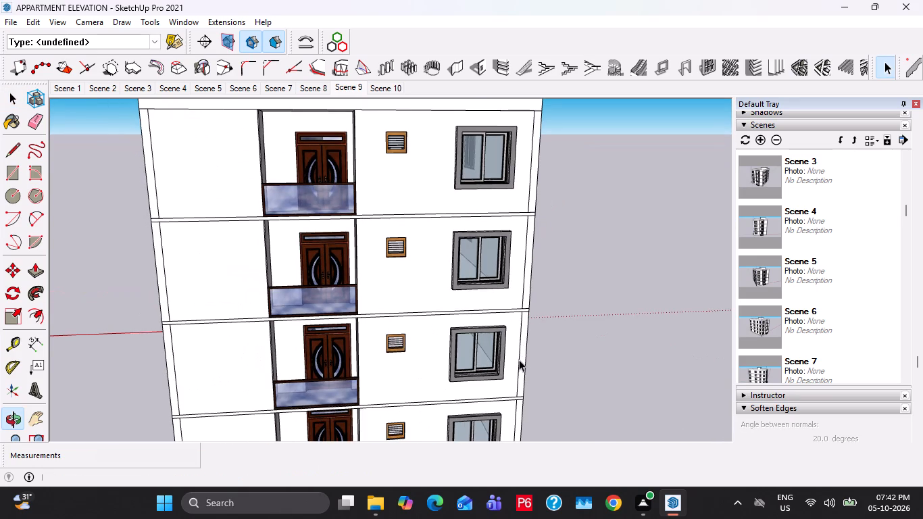
pyautogui.moveTo(437, 318); pyautogui.dragTo(459, 316, button='middle')
pyautogui.scroll(3, 459, 316)
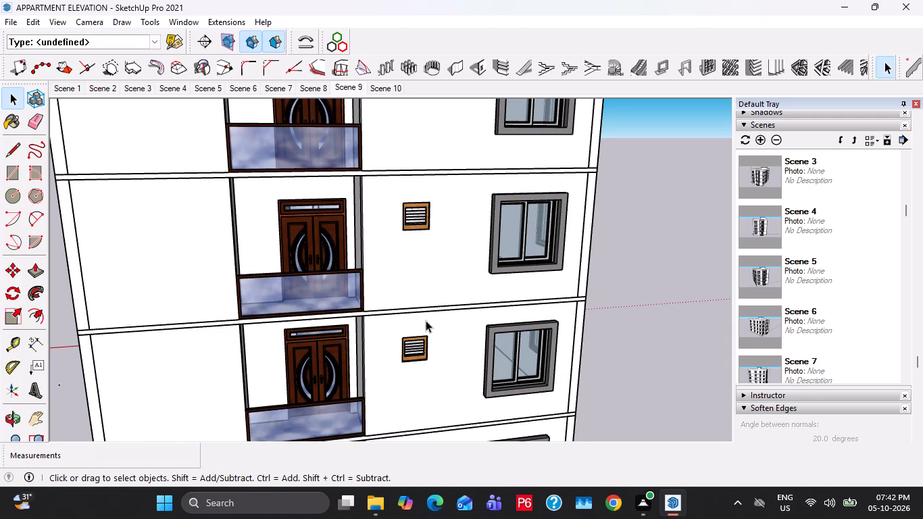
pyautogui.scroll(-3, 392, 326)
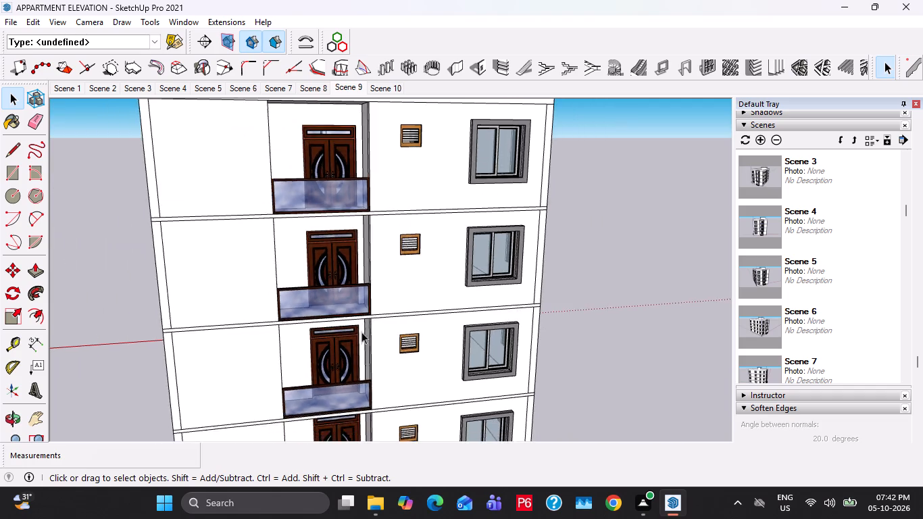
pyautogui.moveTo(361, 332); pyautogui.dragTo(407, 332, button='middle')
pyautogui.scroll(-11, 407, 332)
pyautogui.moveTo(284, 310); pyautogui.dragTo(522, 280, button='middle')
pyautogui.scroll(5, 491, 292)
pyautogui.moveTo(443, 322); pyautogui.dragTo(459, 319, button='middle')
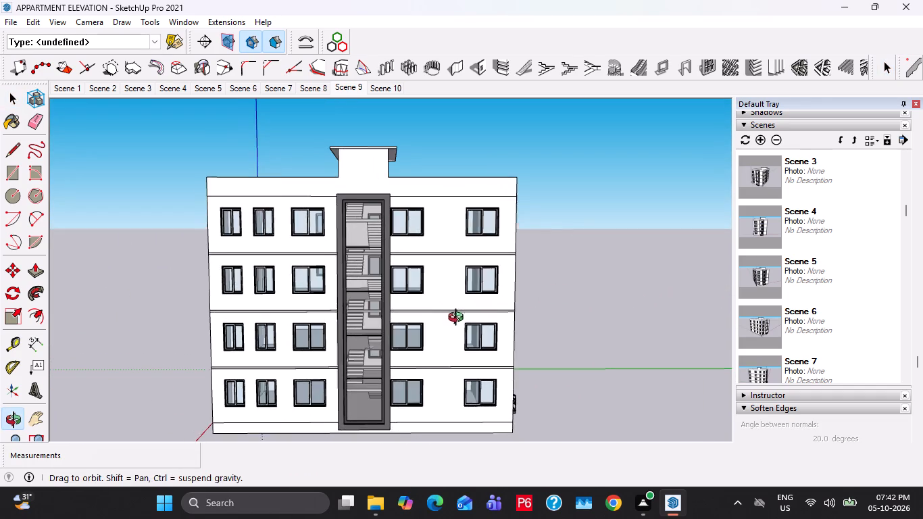
pyautogui.moveTo(459, 319); pyautogui.dragTo(460, 318, button='middle')
pyautogui.scroll(-1, 460, 318)
pyautogui.moveTo(435, 335); pyautogui.dragTo(440, 322, button='middle')
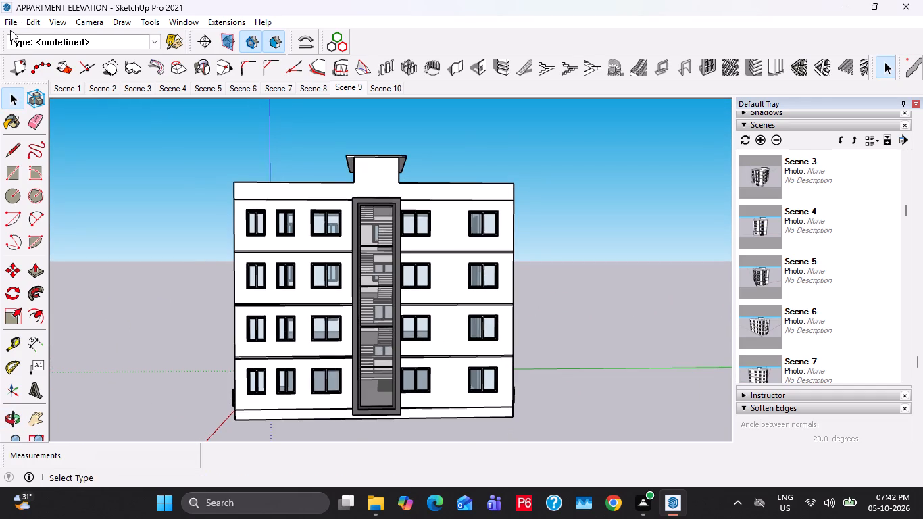
pyautogui.click(8, 26)
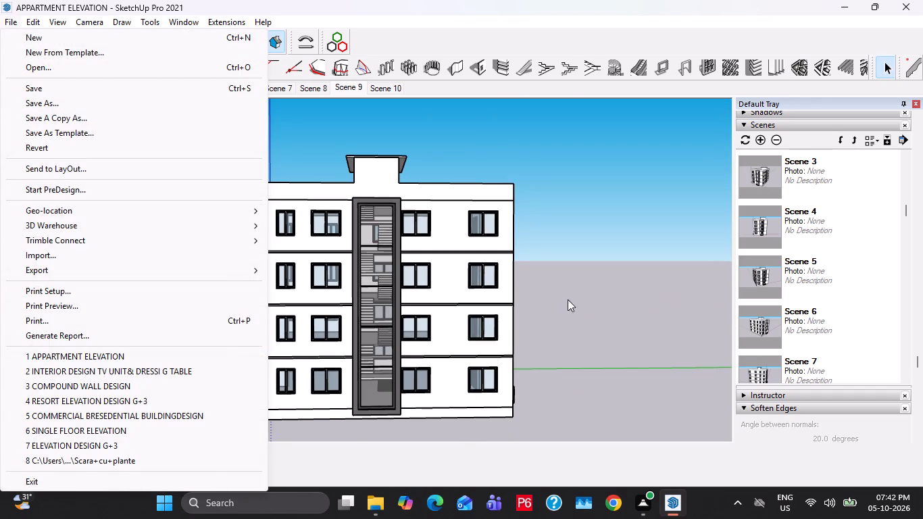
pyautogui.click(568, 299)
# Draw a rectangle corner to corner over the top-floor end window on the staircase elevation, nearest the balcony front.
pyautogui.scroll(1, 311, 268)
pyautogui.moveTo(311, 268); pyautogui.dragTo(309, 306, button='middle')
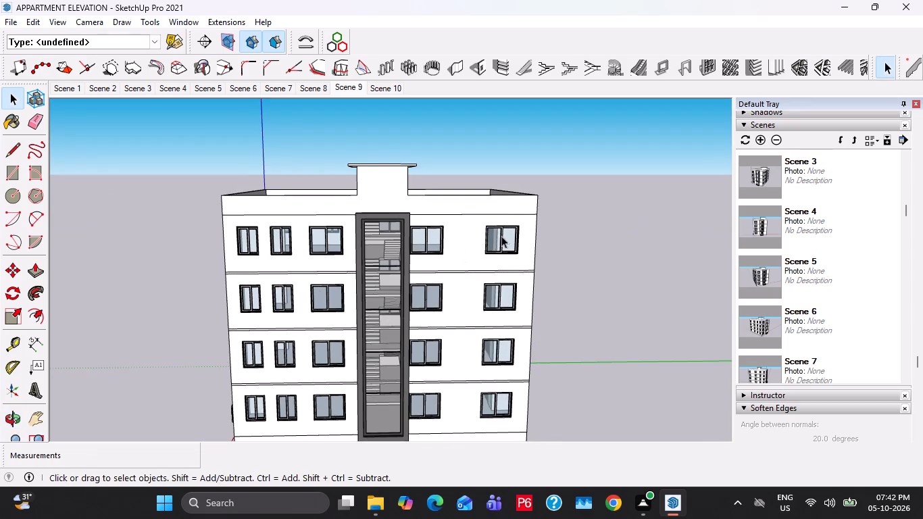
pyautogui.scroll(4, 501, 236)
pyautogui.moveTo(430, 268); pyautogui.dragTo(67, 285, button='middle')
pyautogui.moveTo(289, 301); pyautogui.dragTo(575, 306, button='middle')
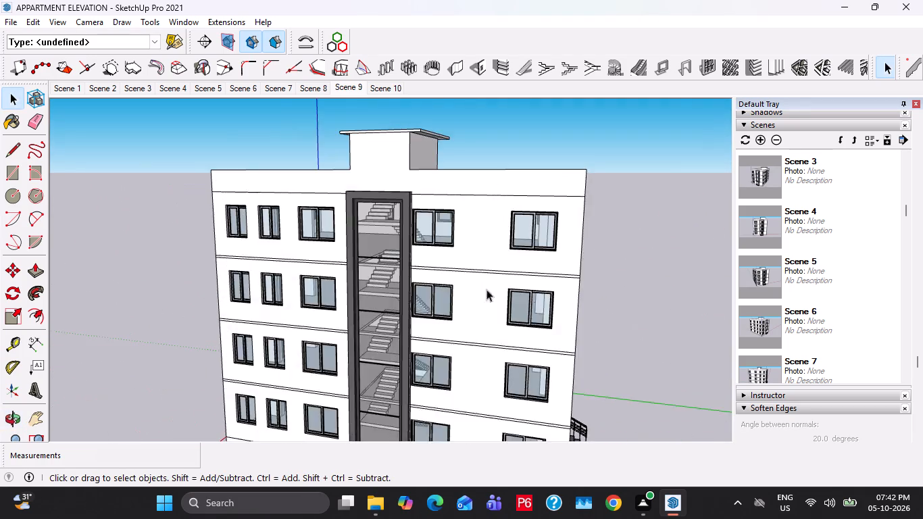
pyautogui.scroll(13, 454, 259)
pyautogui.press('t')
pyautogui.scroll(-2, 540, 198)
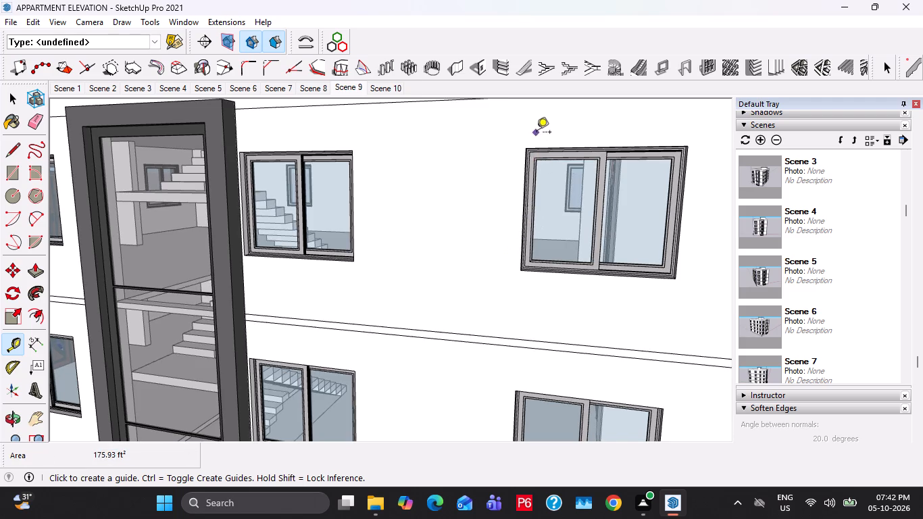
pyautogui.scroll(7, 537, 133)
pyautogui.press('space')
pyautogui.write('R')
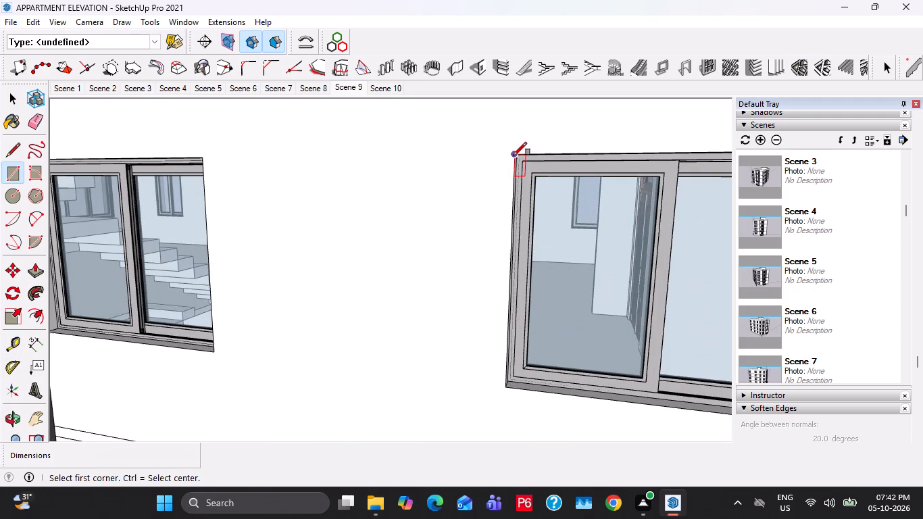
pyautogui.click(516, 155)
pyautogui.scroll(-4, 491, 225)
pyautogui.keyDown('shift'); pyautogui.moveTo(547, 292); pyautogui.dragTo(397, 251, button='middle'); pyautogui.keyUp('shift')
pyautogui.scroll(3, 515, 309)
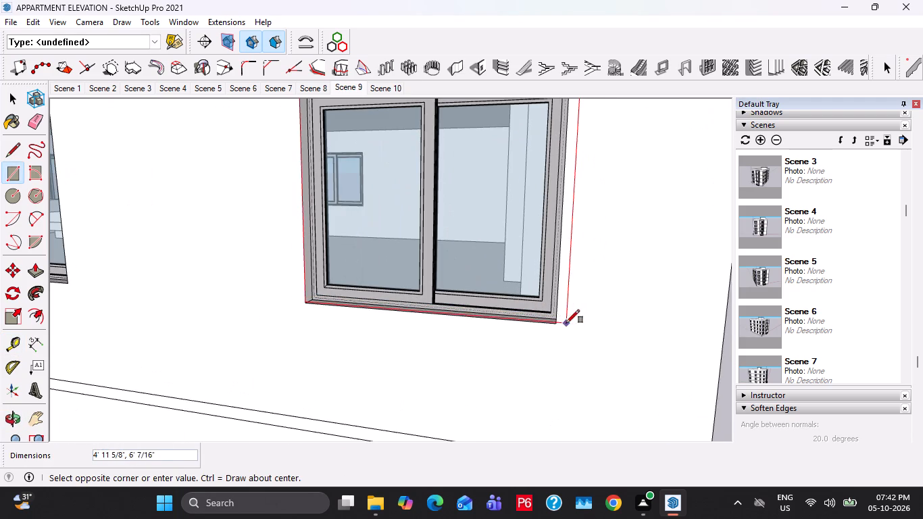
pyautogui.click(559, 322)
pyautogui.press('space')
# Offset the window rectangle 6" outward and delete its inner face, leaving only a border around the window.
pyautogui.press('f')
pyautogui.click(519, 285)
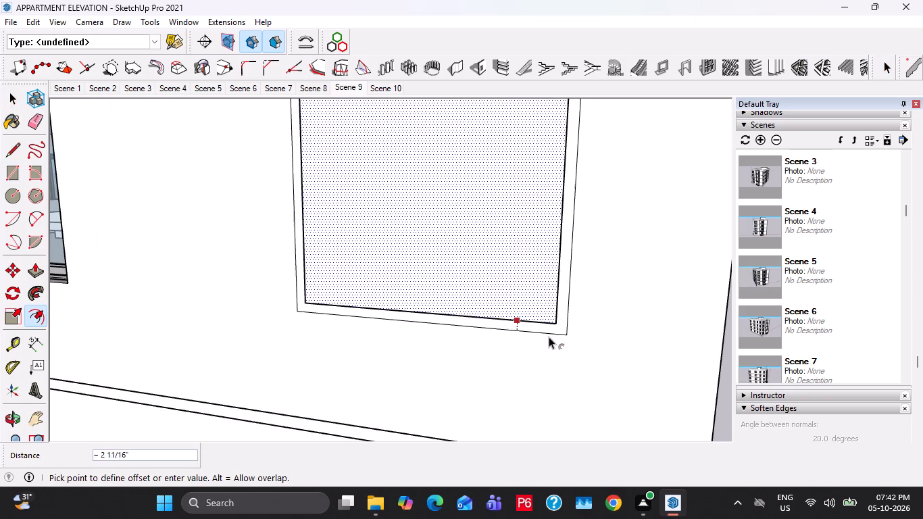
pyautogui.write('6"')
pyautogui.press('Return')
pyautogui.press('space')
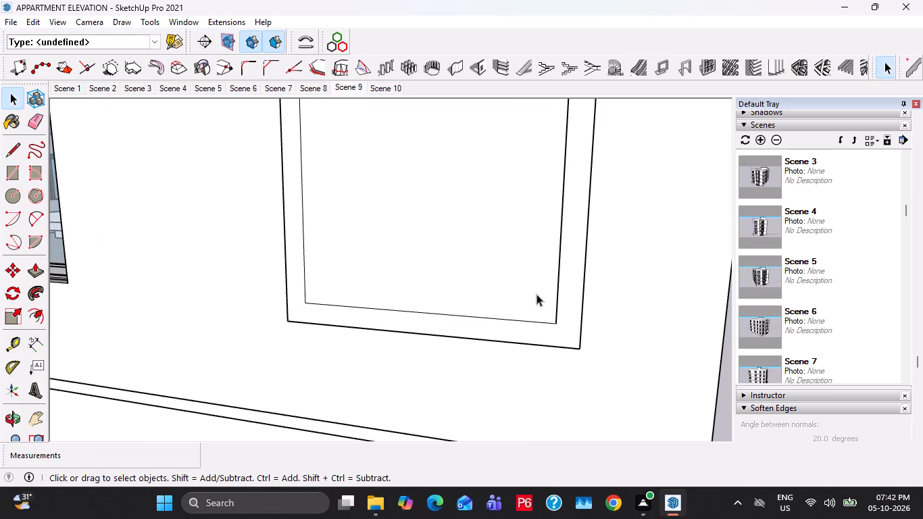
pyautogui.click(537, 294)
pyautogui.press('Delete')
# Push/Pull the window border 6" out from the wall.
pyautogui.click(574, 342)
pyautogui.press('p')
pyautogui.click(574, 342)
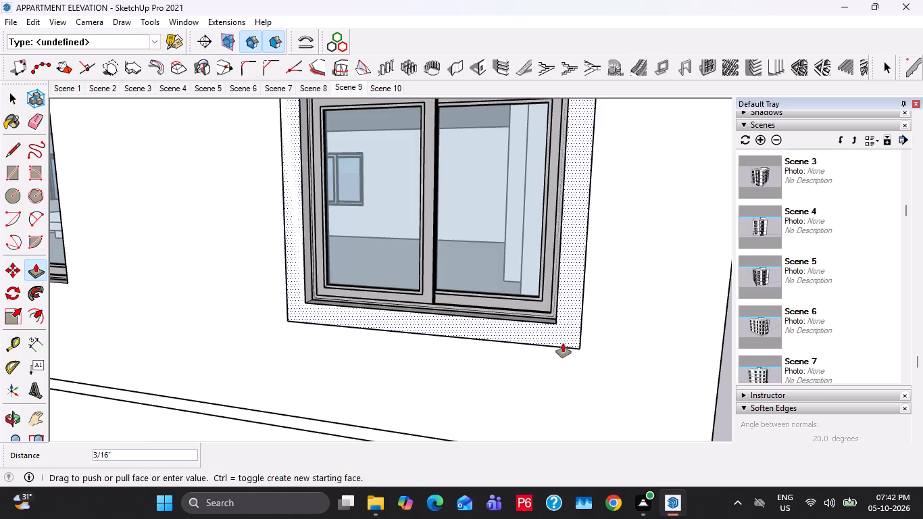
pyautogui.write('6"')
pyautogui.press('Return')
pyautogui.press('space')
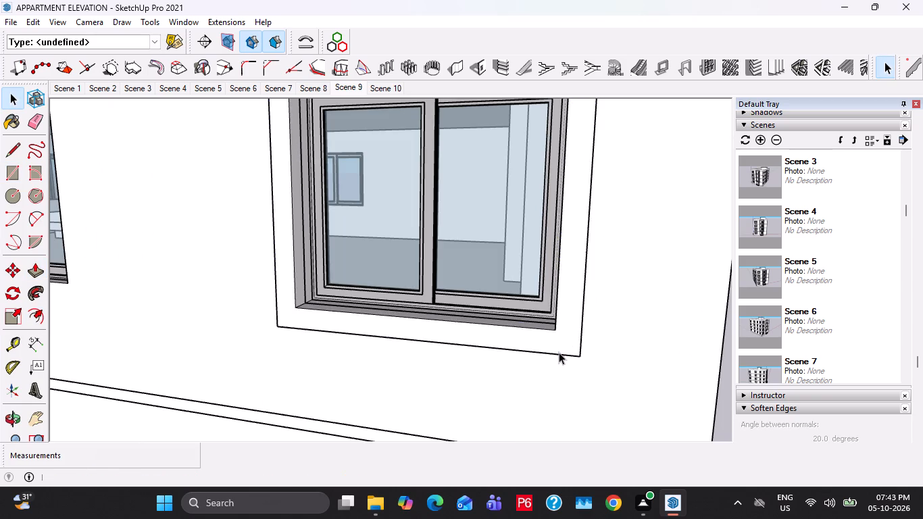
# Select the whole extruded window frame and make it a group.
pyautogui.tripleClick(559, 352)
pyautogui.rightClick(559, 352)
pyautogui.click(621, 234)
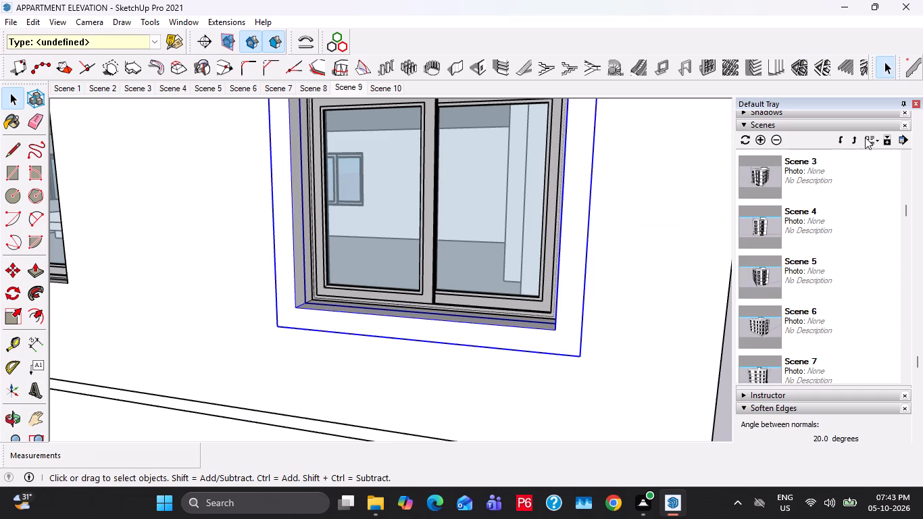
# Sample the grey Color M05 from a balcony-front window frame and paint the new frame group with it.
pyautogui.scroll(7, 835, 219)
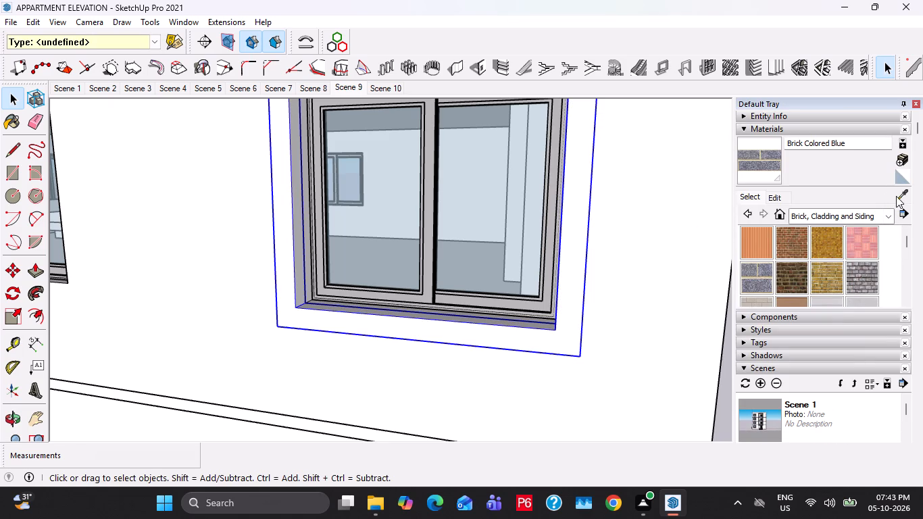
pyautogui.click(898, 197)
pyautogui.scroll(-15, 311, 231)
pyautogui.moveTo(454, 264); pyautogui.dragTo(388, 272, button='middle')
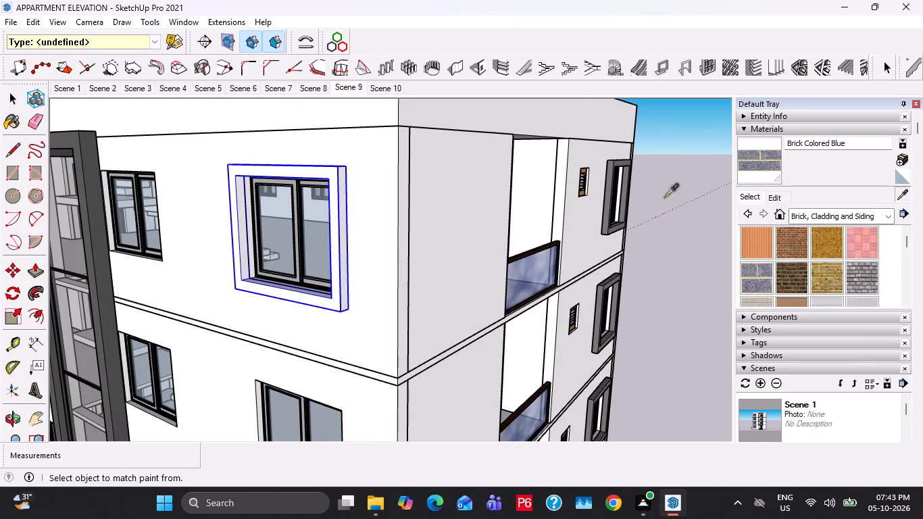
pyautogui.click(613, 174)
pyautogui.click(344, 232)
pyautogui.scroll(13, 305, 293)
pyautogui.press('space')
# Copy the grey frame straight down onto the matching window one floor below, aligning it to the opening's lower corner.
pyautogui.press('m')
pyautogui.click(221, 283)
pyautogui.scroll(-3, 232, 376)
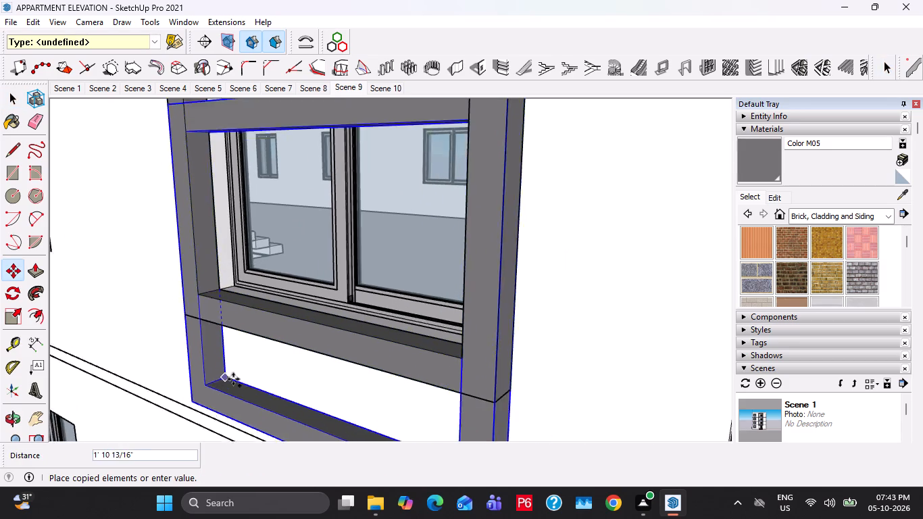
pyautogui.scroll(-6, 233, 379)
pyautogui.keyDown('shift'); pyautogui.moveTo(237, 379); pyautogui.dragTo(245, 126, button='middle'); pyautogui.keyUp('shift')
pyautogui.moveTo(255, 312); pyautogui.dragTo(252, 198, button='middle')
pyautogui.scroll(3, 243, 251)
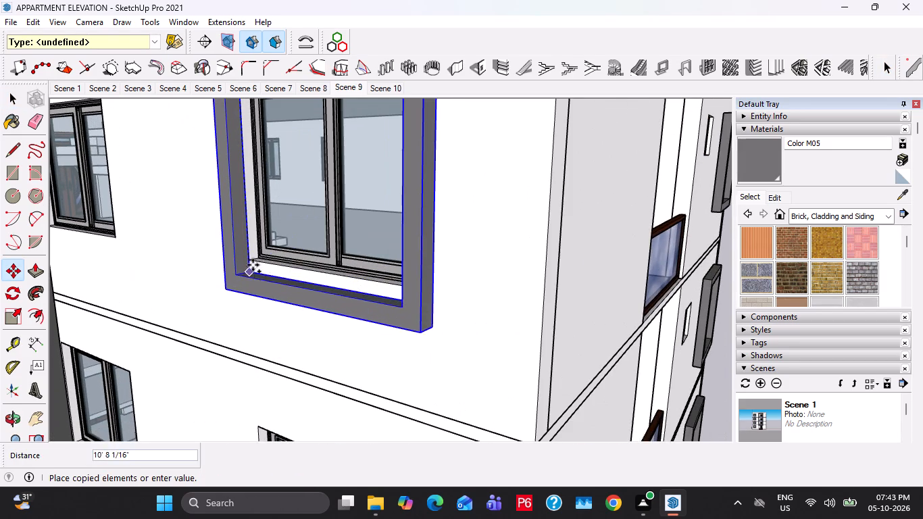
pyautogui.click(250, 259)
# Copy the frame down onto the two remaining windows of the same column, ending at the ground floor.
pyautogui.click(246, 259)
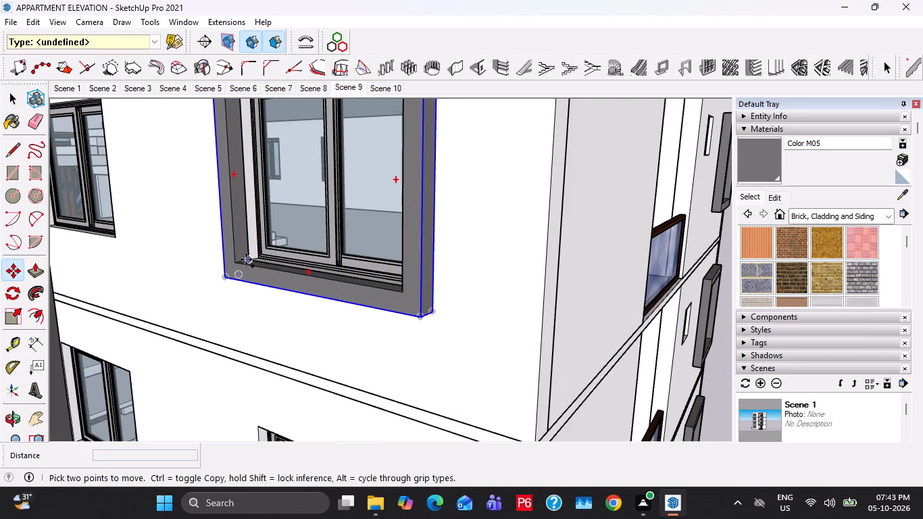
pyautogui.keyDown('shift'); pyautogui.moveTo(274, 386); pyautogui.dragTo(295, 124, button='middle'); pyautogui.keyUp('shift')
pyautogui.click(284, 327)
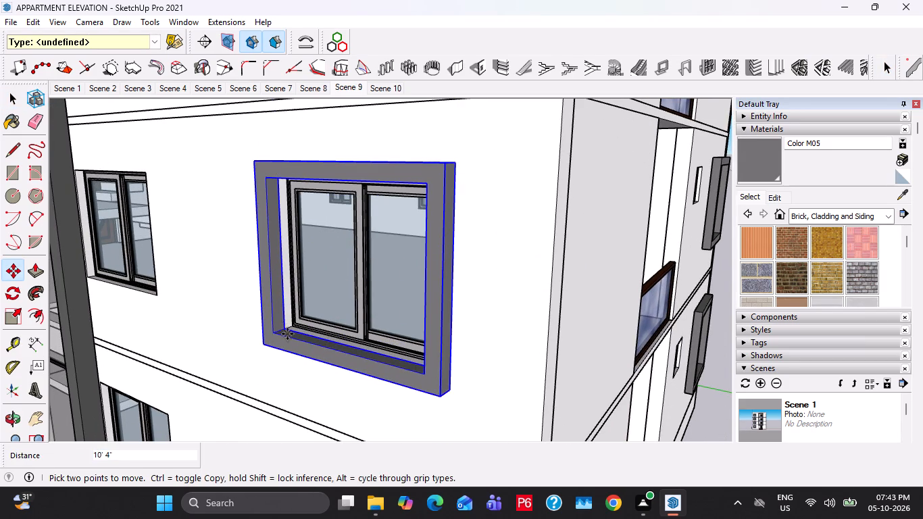
pyautogui.click(285, 326)
pyautogui.scroll(-3, 279, 401)
pyautogui.keyDown('shift'); pyautogui.moveTo(279, 401); pyautogui.dragTo(278, 111, button='middle'); pyautogui.keyUp('shift')
pyautogui.scroll(2, 316, 264)
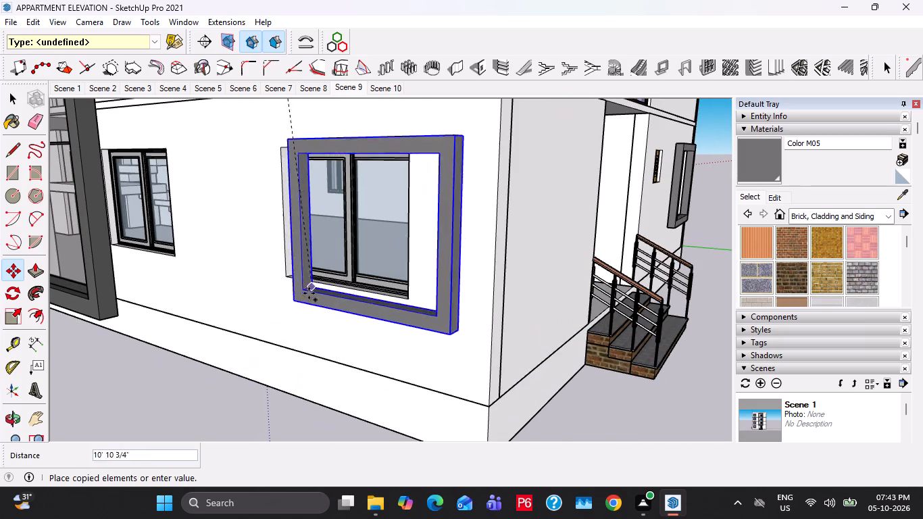
pyautogui.click(286, 272)
# Copy the ground-floor frame about 13' 5" along the wall onto the window beside the glazed staircase shaft.
pyautogui.click(284, 276)
pyautogui.moveTo(182, 253); pyautogui.dragTo(264, 252, button='middle')
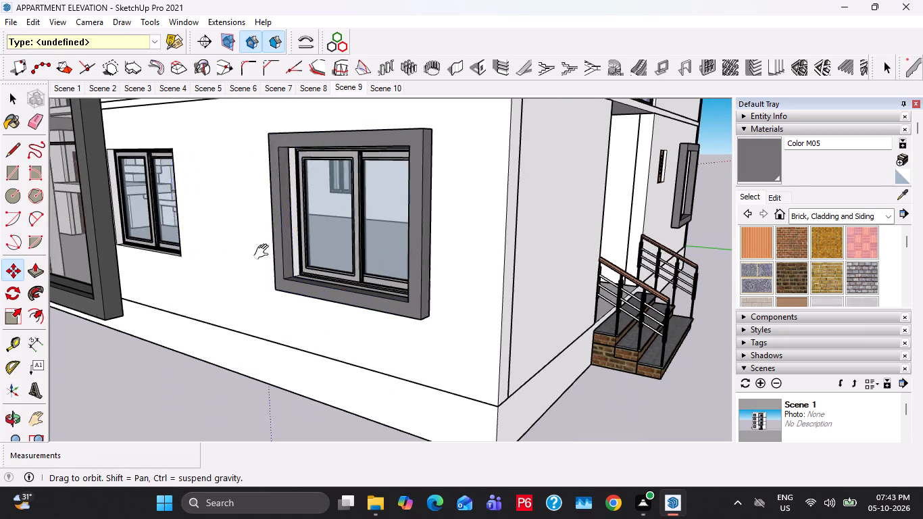
pyautogui.moveTo(264, 252); pyautogui.dragTo(414, 292, button='middle')
pyautogui.scroll(7, 351, 292)
pyautogui.scroll(1, 283, 272)
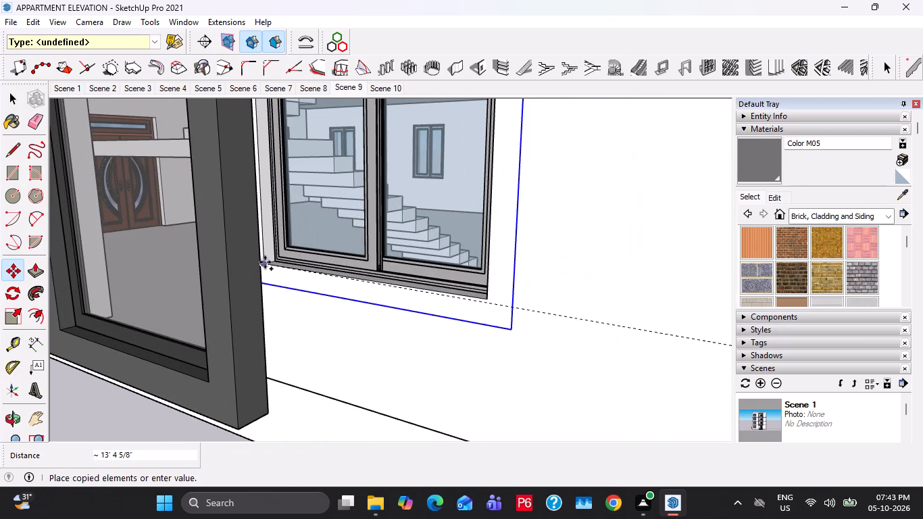
pyautogui.click(266, 261)
# Shift the frame beside the staircase shaft outward from the window opening, with a last move of about 4 1/2".
pyautogui.moveTo(280, 277); pyautogui.dragTo(233, 314, button='middle')
pyautogui.keyDown('ctrl'); pyautogui.scroll(3, 261, 253); pyautogui.keyUp('ctrl')
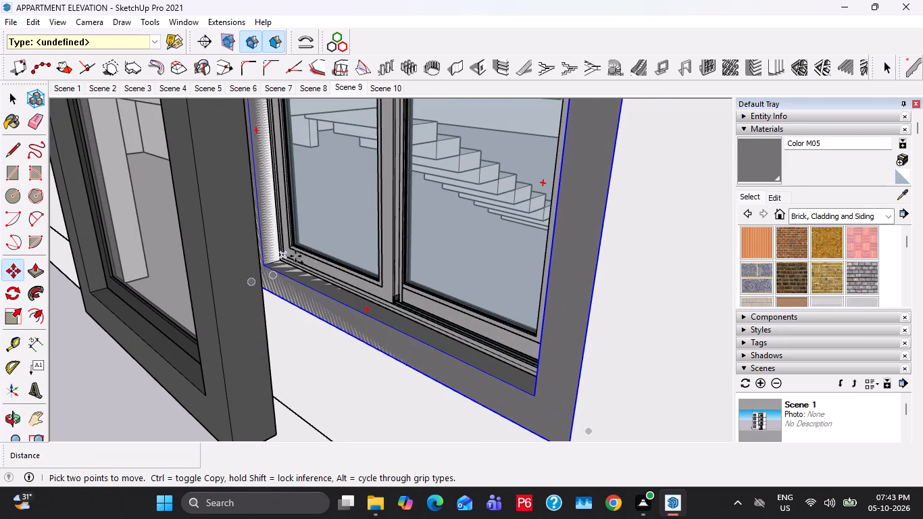
pyautogui.click(282, 261)
pyautogui.click(261, 268)
pyautogui.scroll(2, 265, 262)
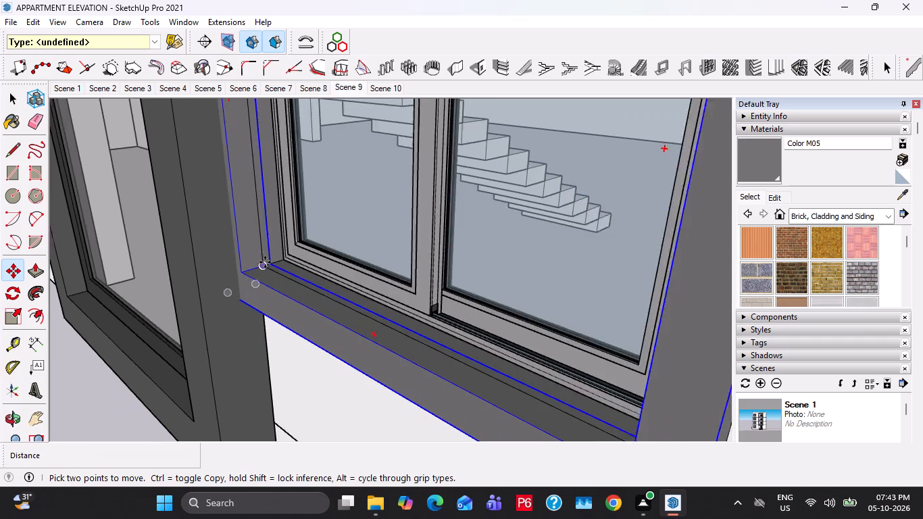
pyautogui.scroll(7, 265, 262)
pyautogui.click(303, 257)
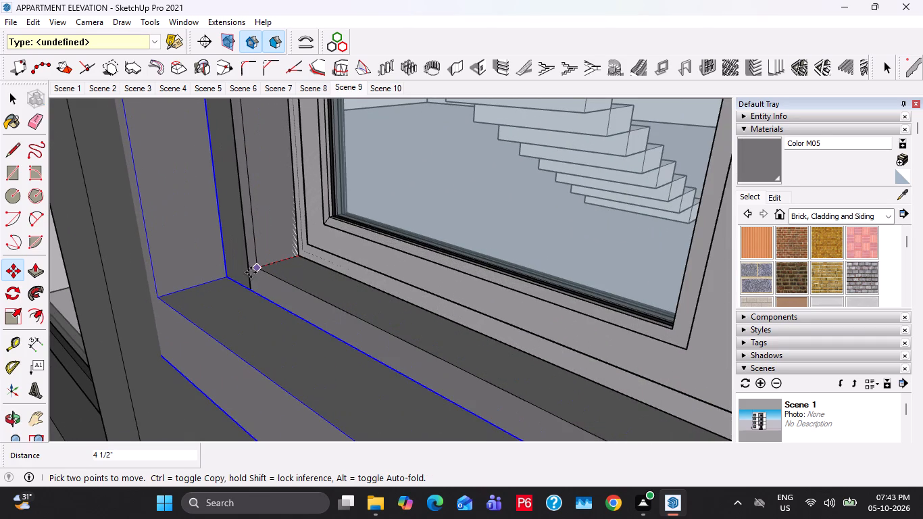
pyautogui.click(251, 272)
pyautogui.scroll(-13, 328, 268)
pyautogui.moveTo(372, 295); pyautogui.dragTo(270, 228, button='middle')
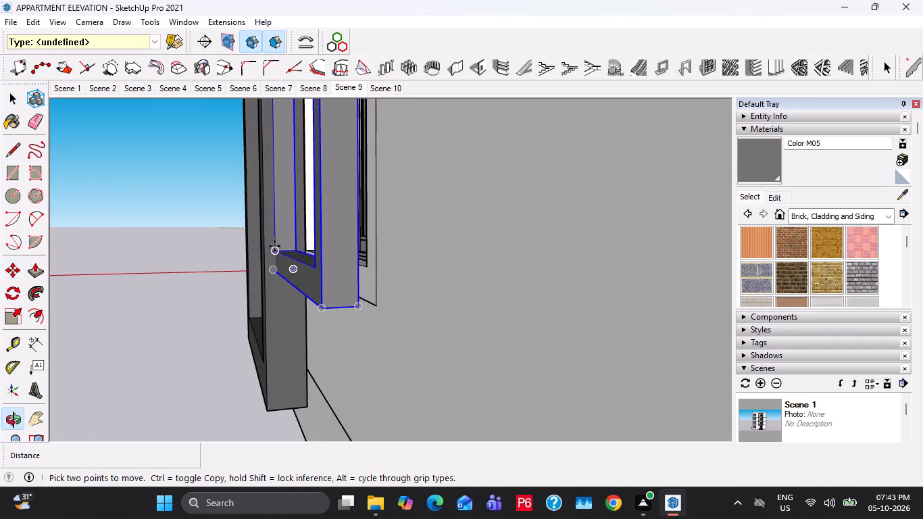
# Delete the duplicate frame embedded in the wall behind the shifted one.
pyautogui.press('space')
pyautogui.click(368, 288)
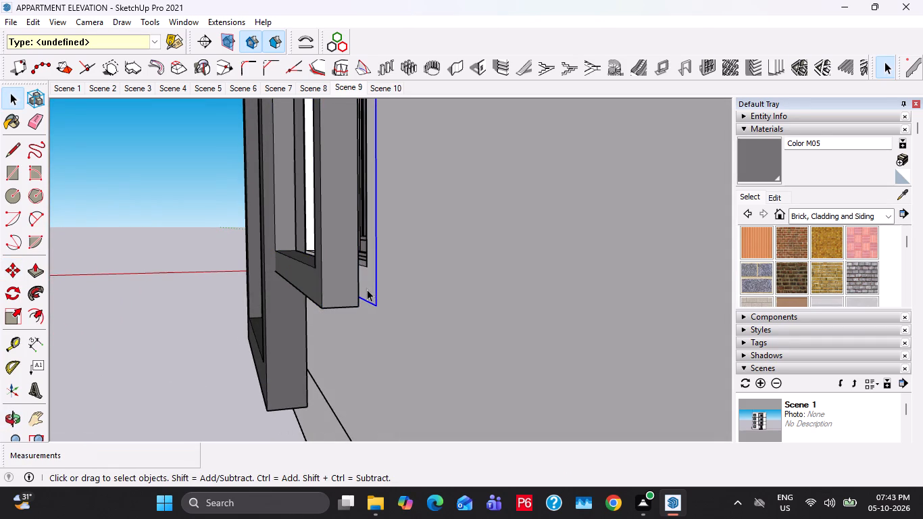
pyautogui.press('Delete')
# Move the ground-floor frame beside the glazed shaft 3" so its inner back corner meets the window opening's corner.
pyautogui.moveTo(328, 291); pyautogui.dragTo(374, 309, button='middle')
pyautogui.click(352, 306)
pyautogui.moveTo(353, 303); pyautogui.dragTo(251, 316, button='middle')
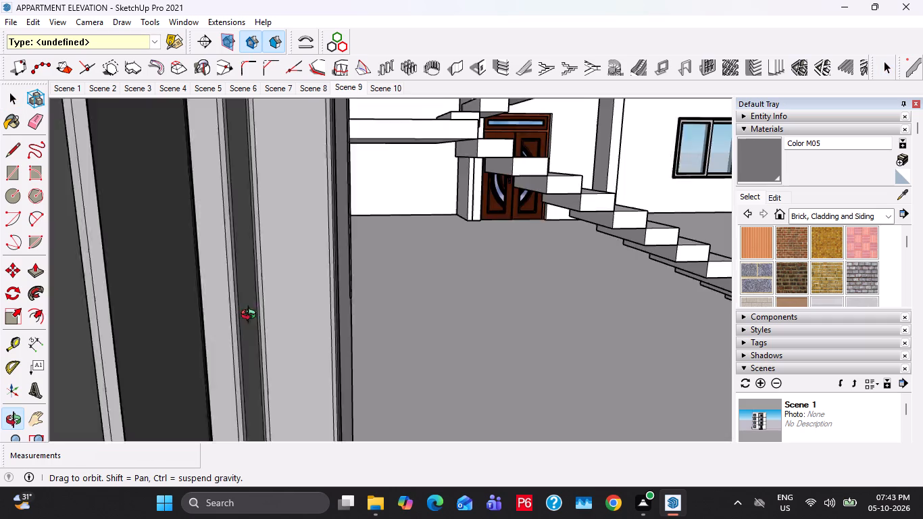
pyautogui.moveTo(251, 316); pyautogui.dragTo(299, 338, button='middle')
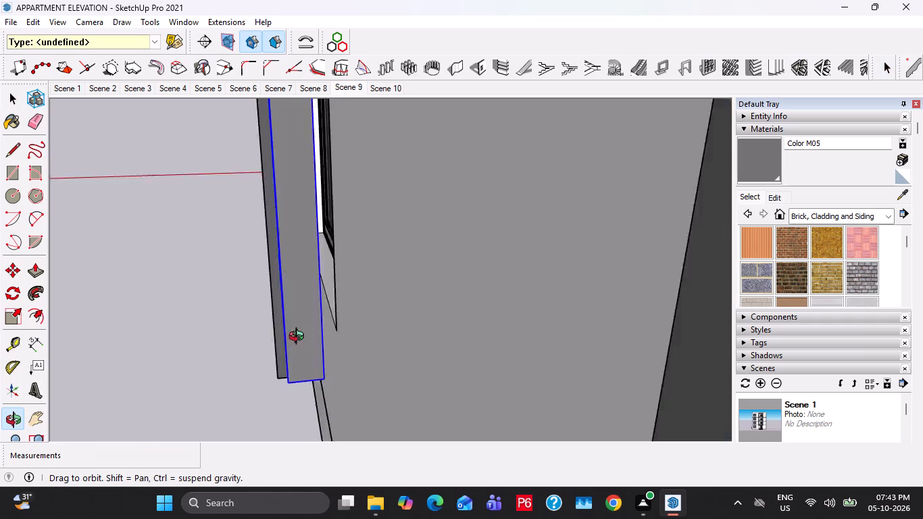
pyautogui.moveTo(299, 338); pyautogui.dragTo(417, 345, button='middle')
pyautogui.scroll(4, 347, 300)
pyautogui.moveTo(267, 253); pyautogui.dragTo(259, 301, button='middle')
pyautogui.scroll(6, 232, 274)
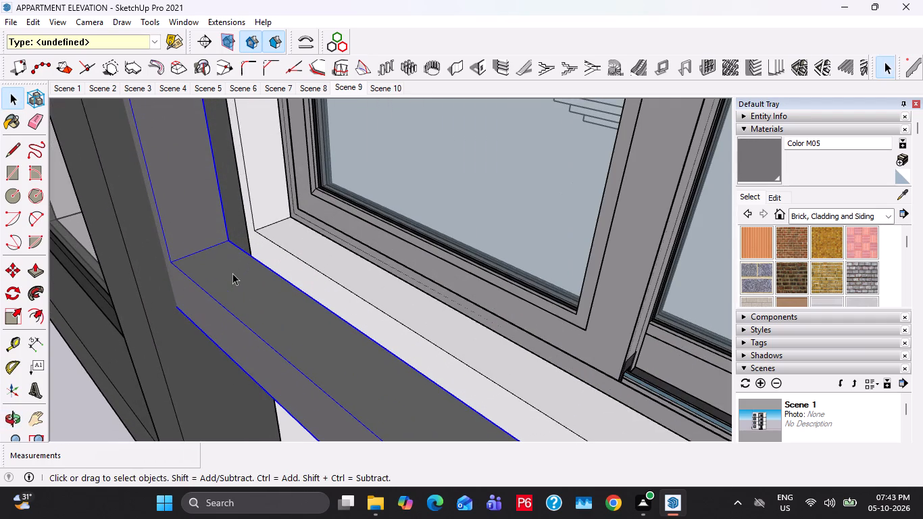
pyautogui.scroll(1, 232, 273)
pyautogui.press('m')
pyautogui.click(226, 243)
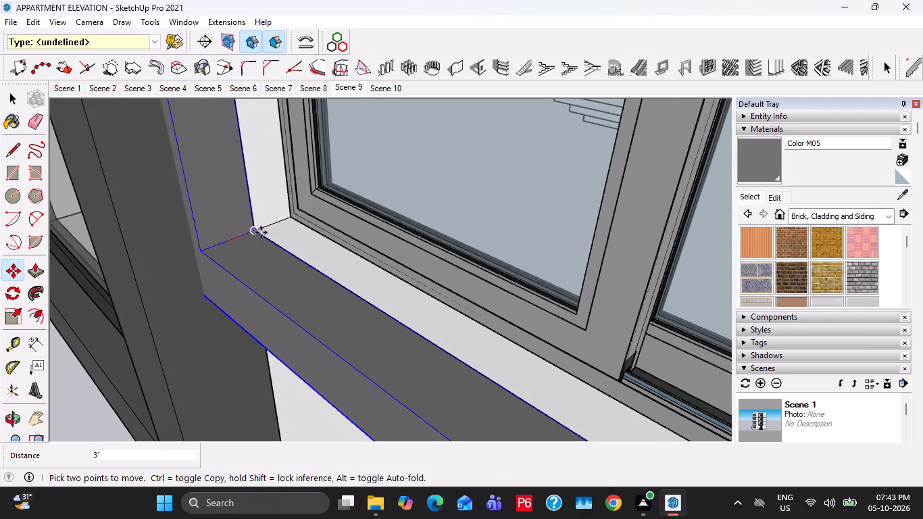
pyautogui.click(261, 232)
# Copy the ground-floor frame upward in 10' 4" increments onto the windows above it, ending at the top floor.
pyautogui.moveTo(245, 241); pyautogui.dragTo(352, 232, button='middle')
pyautogui.click(315, 245)
pyautogui.scroll(-6, 317, 241)
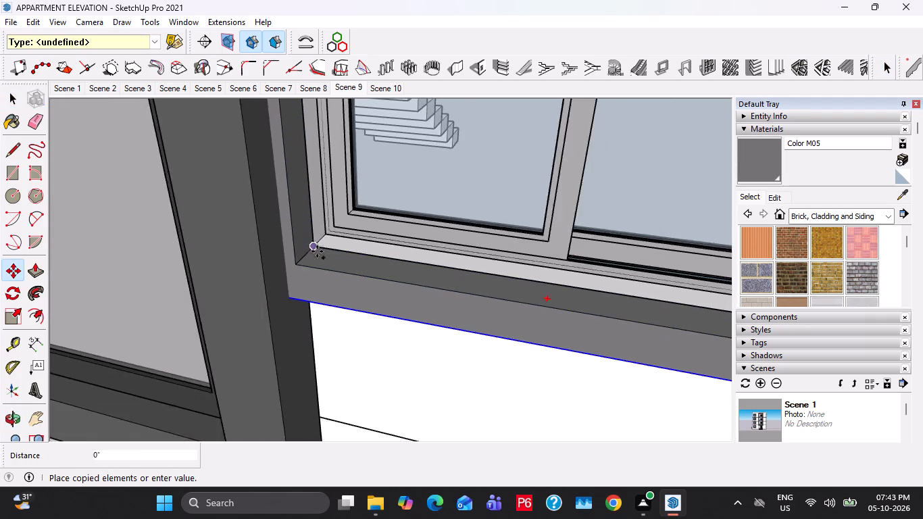
pyautogui.scroll(-20, 317, 251)
pyautogui.moveTo(355, 151); pyautogui.dragTo(376, 266, button='middle')
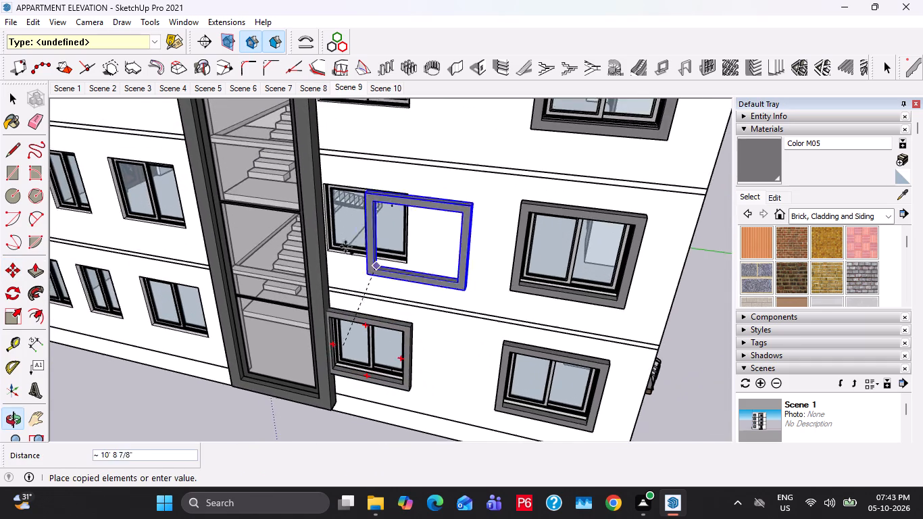
pyautogui.scroll(16, 333, 241)
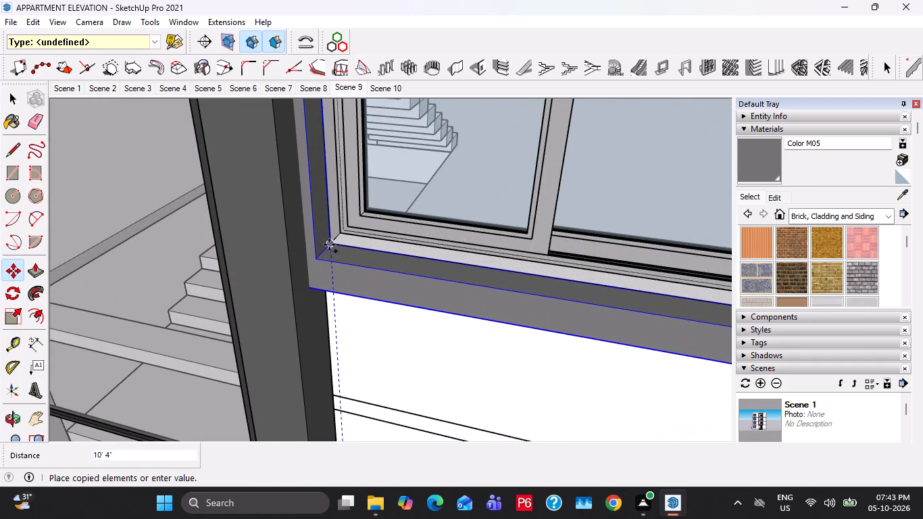
pyautogui.click(329, 245)
pyautogui.click(329, 247)
pyautogui.scroll(-11, 428, 184)
pyautogui.keyDown('shift'); pyautogui.moveTo(509, 139); pyautogui.dragTo(452, 305, button='middle'); pyautogui.keyUp('shift')
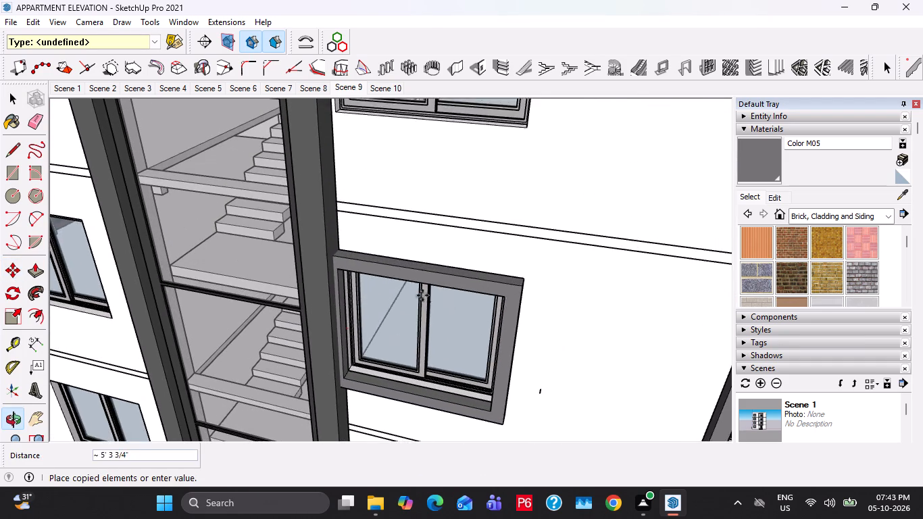
pyautogui.scroll(9, 327, 111)
pyautogui.moveTo(339, 111); pyautogui.dragTo(277, 199, button='middle')
pyautogui.keyDown('shift'); pyautogui.scroll(-1, 339, 113); pyautogui.keyUp('shift')
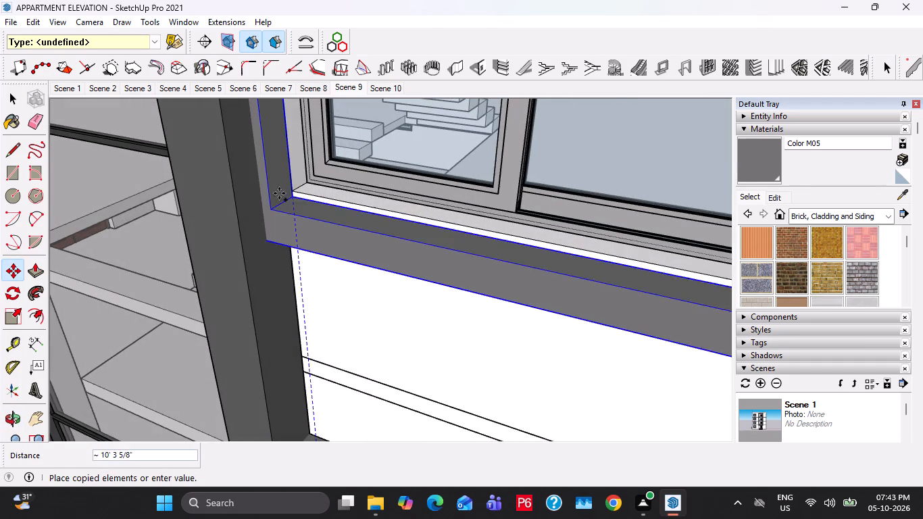
pyautogui.click(291, 189)
pyautogui.click(294, 192)
pyautogui.scroll(-20, 400, 278)
pyautogui.scroll(-4, 400, 278)
pyautogui.keyDown('shift'); pyautogui.moveTo(432, 237); pyautogui.dragTo(432, 389, button='middle'); pyautogui.keyUp('shift')
pyautogui.scroll(4, 365, 206)
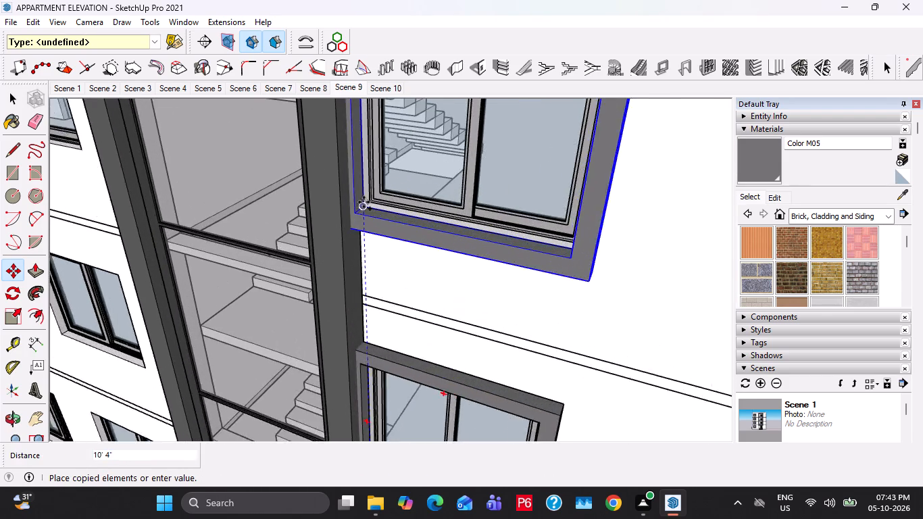
pyautogui.scroll(7, 364, 202)
pyautogui.click(363, 209)
# Copy the top-floor frame 17' 7 1/2" along the wall onto the matching window across the staircase shaft.
pyautogui.click(368, 206)
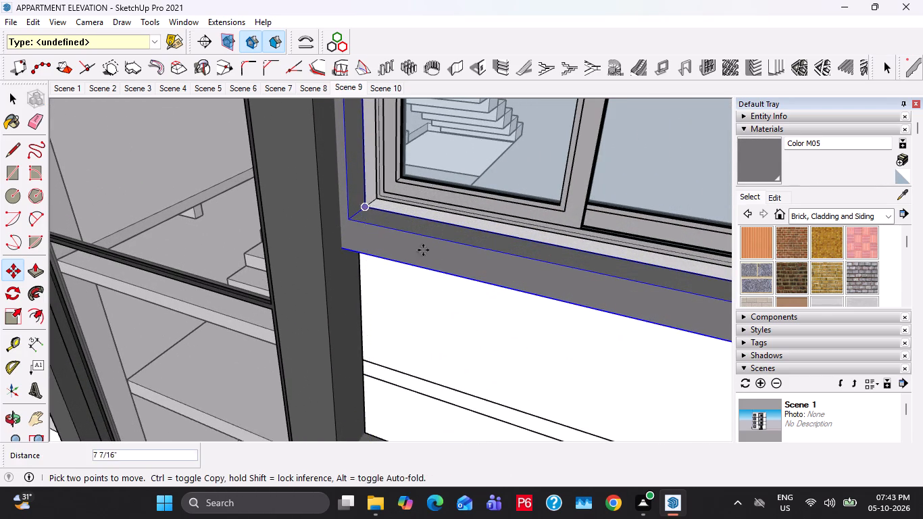
pyautogui.scroll(-20, 486, 303)
pyautogui.scroll(-12, 486, 303)
pyautogui.moveTo(433, 292); pyautogui.dragTo(483, 267, button='middle')
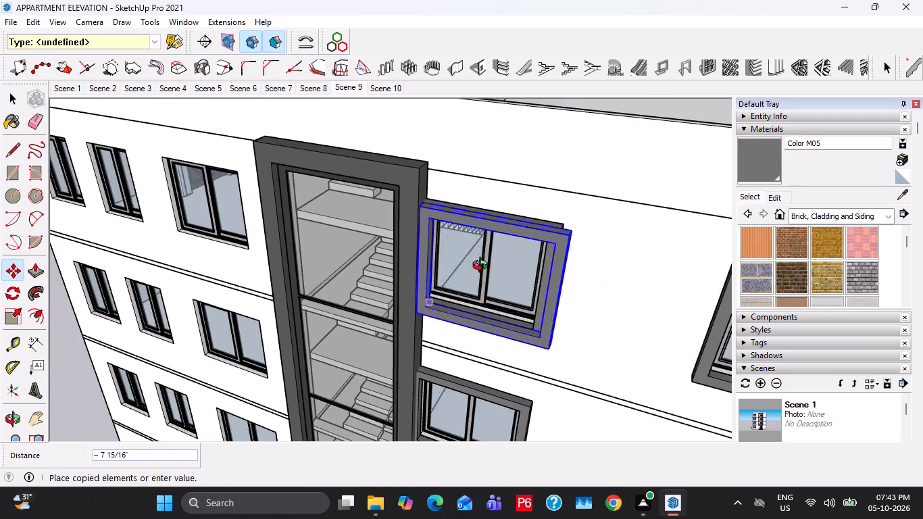
pyautogui.moveTo(483, 267); pyautogui.dragTo(509, 259, button='middle')
pyautogui.scroll(10, 210, 259)
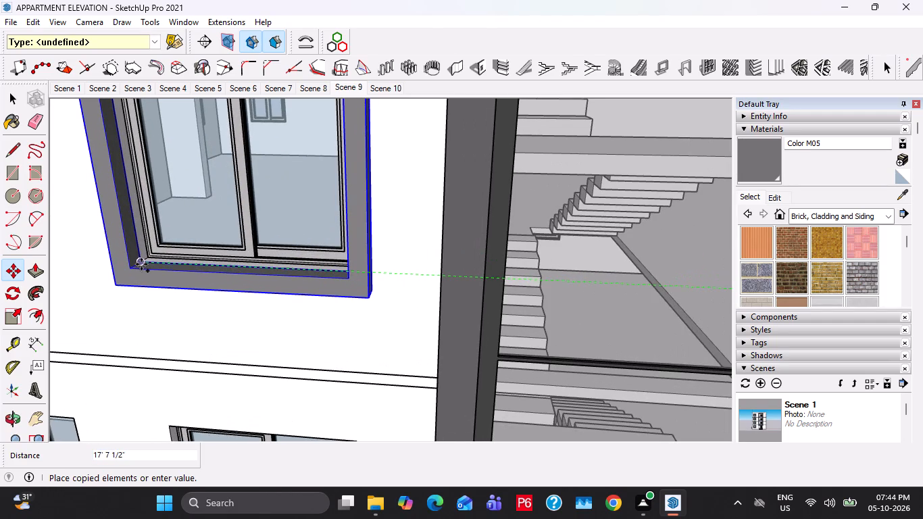
pyautogui.click(141, 264)
# Copy that top-floor frame downward in 10' 4" increments onto the windows below it, ending at the ground floor.
pyautogui.click(143, 259)
pyautogui.scroll(-3, 186, 322)
pyautogui.keyDown('shift'); pyautogui.moveTo(191, 327); pyautogui.dragTo(232, 156, button='middle'); pyautogui.keyUp('shift')
pyautogui.scroll(3, 226, 322)
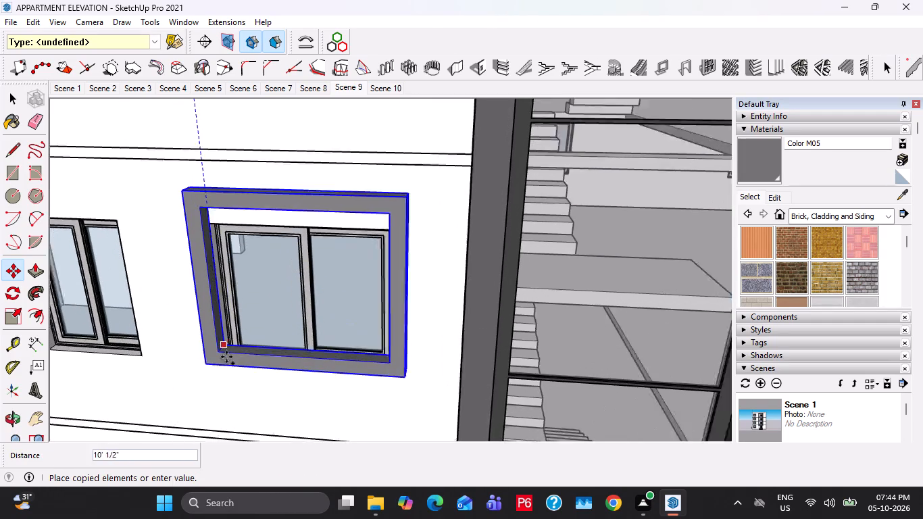
pyautogui.click(226, 360)
pyautogui.keyDown('ctrl'); pyautogui.click(227, 364); pyautogui.keyUp('ctrl')
pyautogui.moveTo(243, 364); pyautogui.dragTo(290, 130, button='middle')
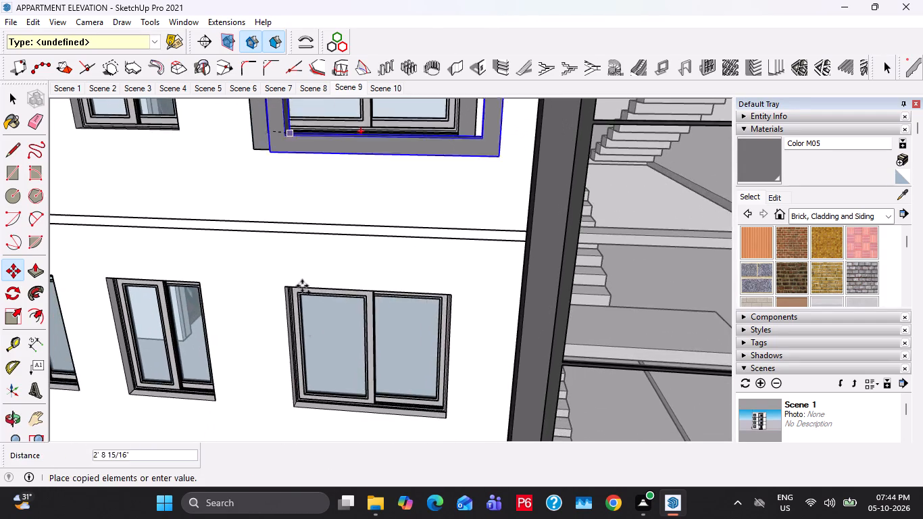
pyautogui.keyDown('shift'); pyautogui.moveTo(311, 347); pyautogui.dragTo(299, 242, button='middle'); pyautogui.keyUp('shift')
pyautogui.scroll(3, 272, 291)
pyautogui.click(282, 307)
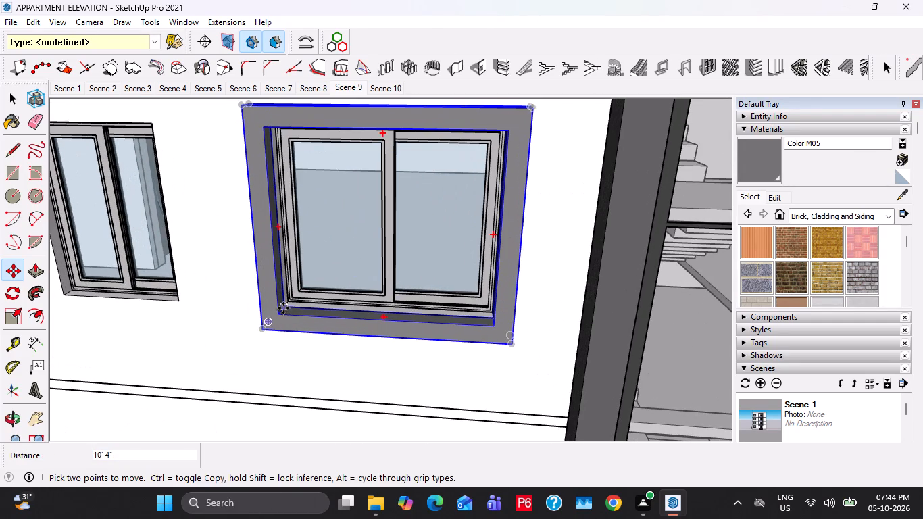
pyautogui.click(283, 308)
pyautogui.scroll(-3, 293, 362)
pyautogui.keyDown('shift'); pyautogui.moveTo(293, 372); pyautogui.dragTo(284, 161, button='middle'); pyautogui.keyUp('shift')
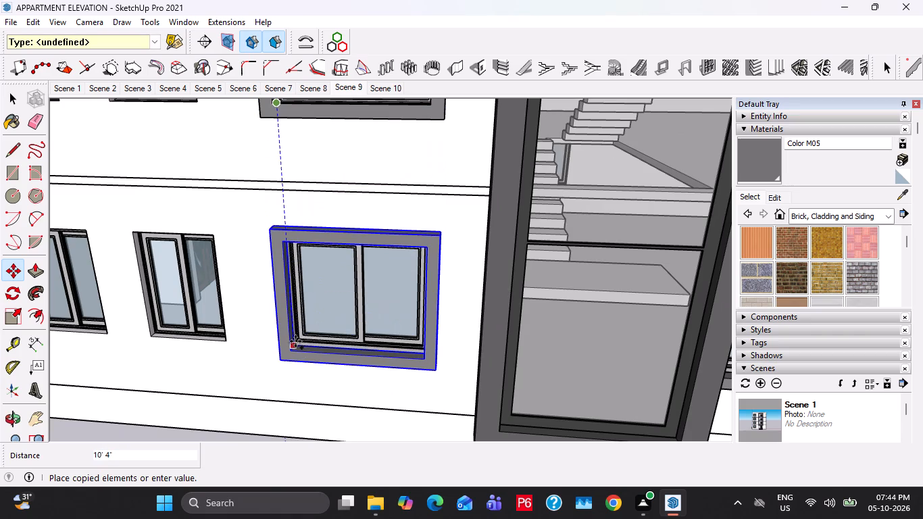
pyautogui.click(295, 341)
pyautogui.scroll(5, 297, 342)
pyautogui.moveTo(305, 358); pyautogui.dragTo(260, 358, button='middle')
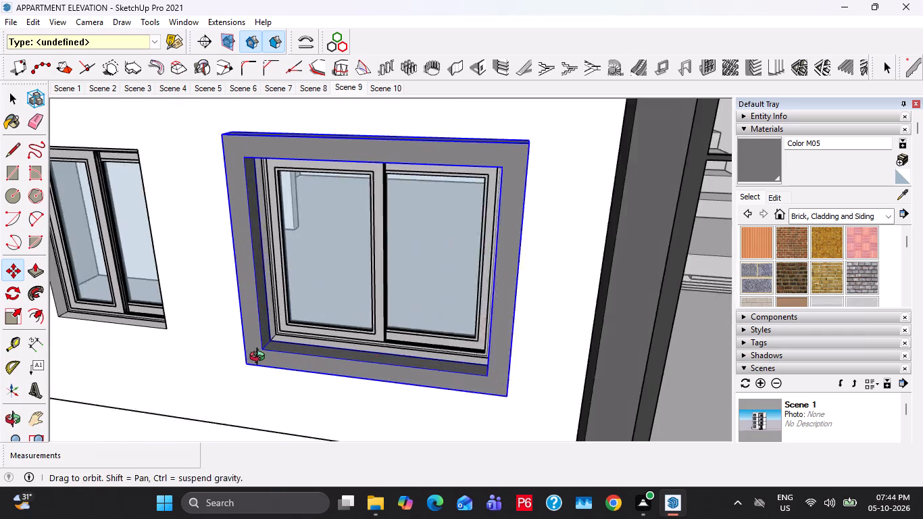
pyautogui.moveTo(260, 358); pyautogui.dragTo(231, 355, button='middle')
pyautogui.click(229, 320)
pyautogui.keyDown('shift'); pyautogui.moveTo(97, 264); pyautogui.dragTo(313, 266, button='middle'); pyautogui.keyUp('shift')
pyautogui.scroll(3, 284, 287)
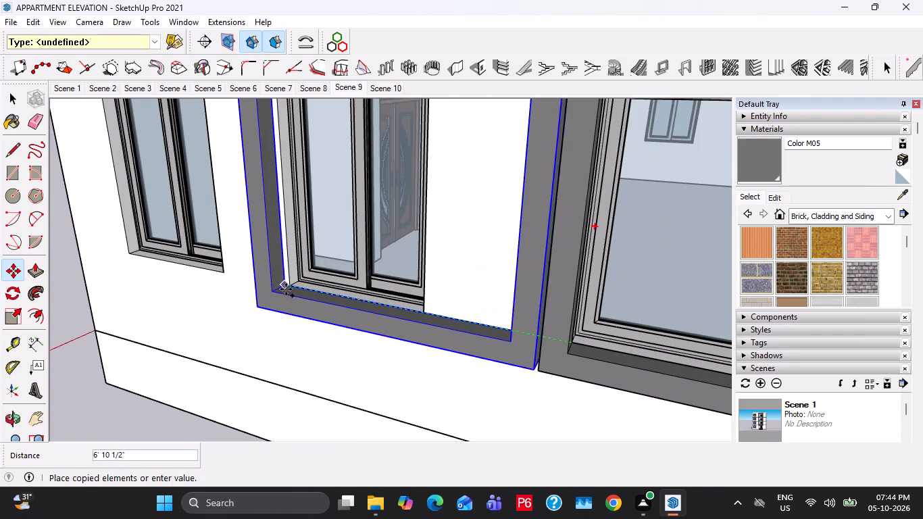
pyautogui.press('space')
# Draw a rectangle over the adjacent narrower ground-floor window opening, about 5' high and 3' 7" wide.
pyautogui.scroll(-8, 398, 307)
pyautogui.moveTo(548, 337); pyautogui.dragTo(664, 313, button='middle')
pyautogui.scroll(8, 574, 317)
pyautogui.press('r')
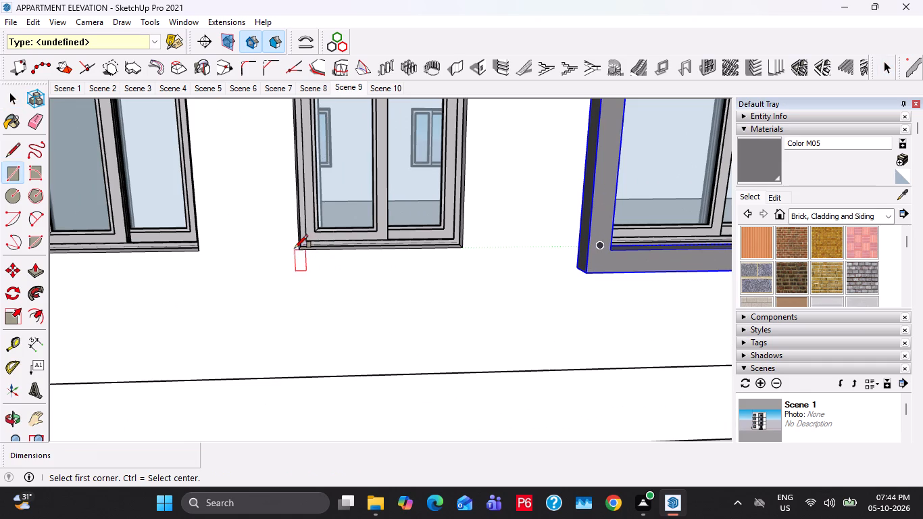
pyautogui.click(298, 253)
pyautogui.keyDown('shift'); pyautogui.moveTo(421, 196); pyautogui.dragTo(442, 322, button='middle'); pyautogui.keyUp('shift')
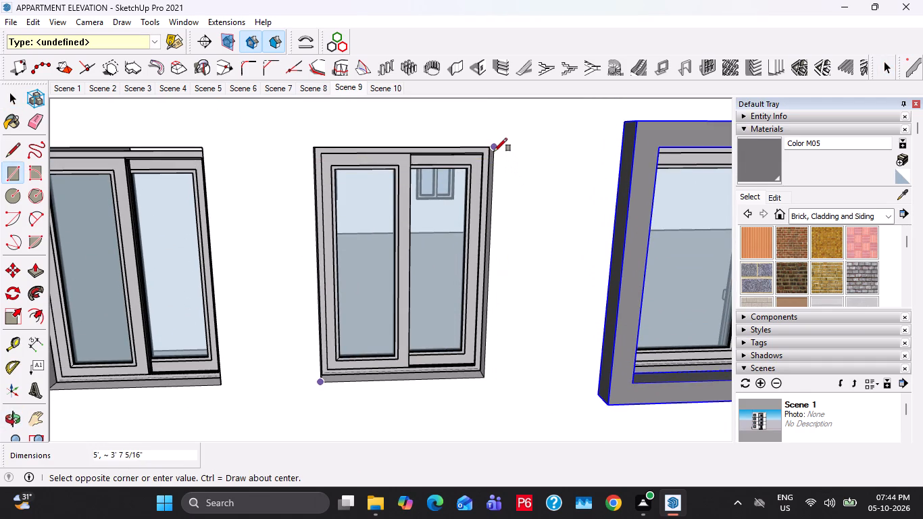
pyautogui.click(494, 151)
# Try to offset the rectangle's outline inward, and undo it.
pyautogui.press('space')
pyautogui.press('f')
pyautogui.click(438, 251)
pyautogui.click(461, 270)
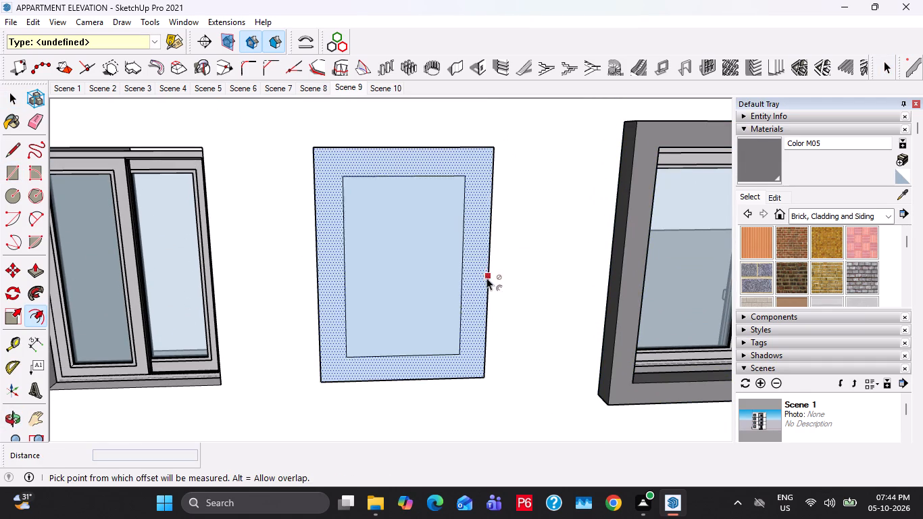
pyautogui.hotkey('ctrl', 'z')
# Offset the rectangle's outline outward by 6" and delete the inner face covering the window.
pyautogui.click(470, 287)
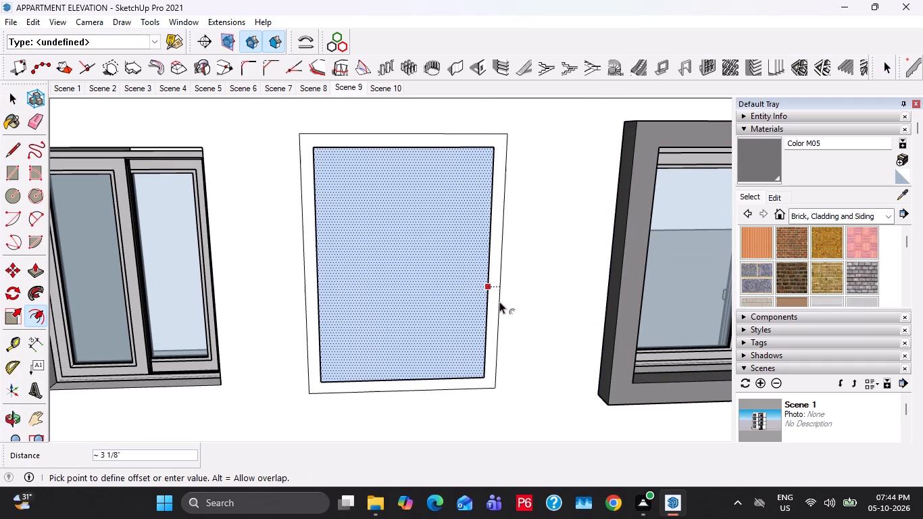
pyautogui.press('6')
pyautogui.hotkey('shift', '"')
pyautogui.press('Return')
pyautogui.press('space')
pyautogui.click(442, 280)
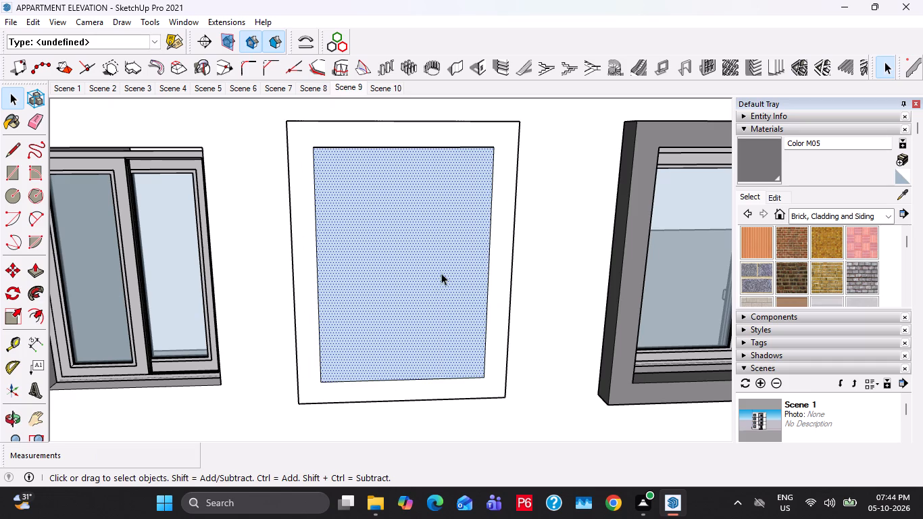
pyautogui.press('Delete')
# Push/pull the border around the narrower window outward to match the projection of the neighbouring grey frame.
pyautogui.click(509, 232)
pyautogui.press('p')
pyautogui.click(509, 232)
pyautogui.moveTo(647, 197); pyautogui.dragTo(637, 202, button='middle')
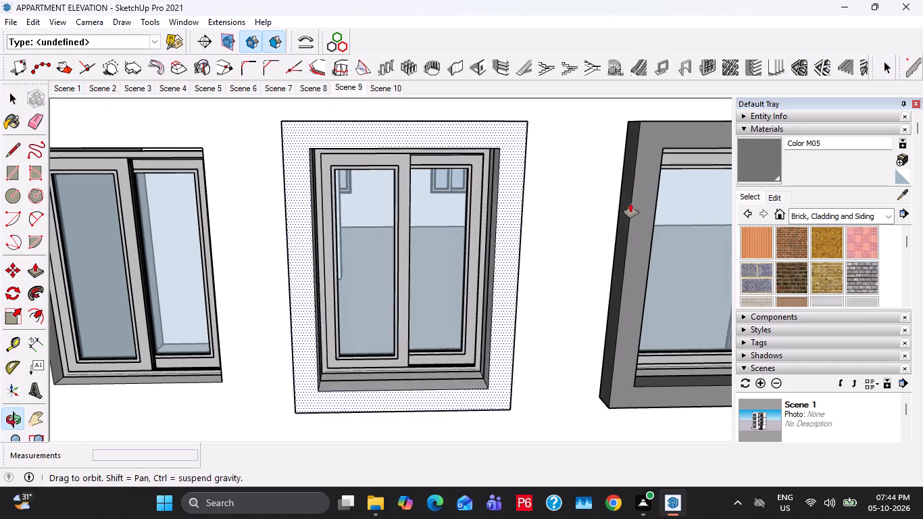
pyautogui.click(630, 253)
pyautogui.press('space')
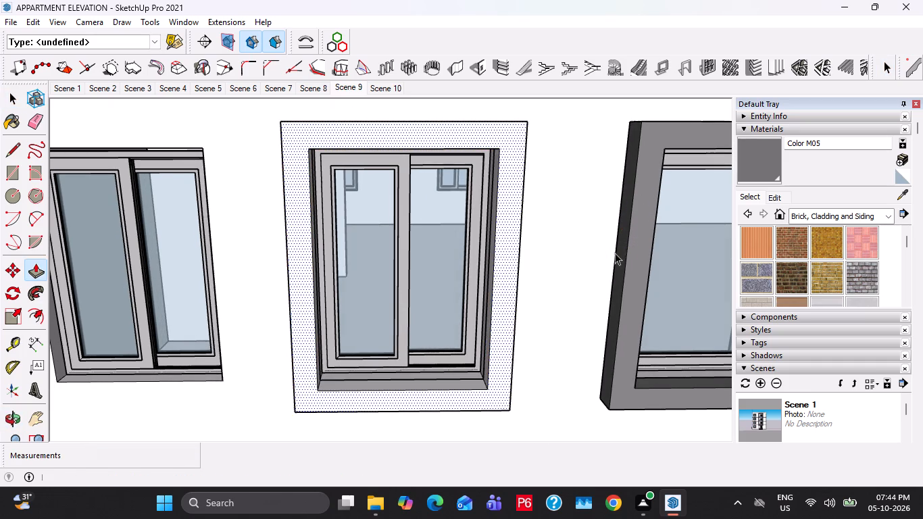
# Group the new narrow frame and paint it with the grey Color M05 material.
pyautogui.tripleClick(517, 223)
pyautogui.rightClick(517, 223)
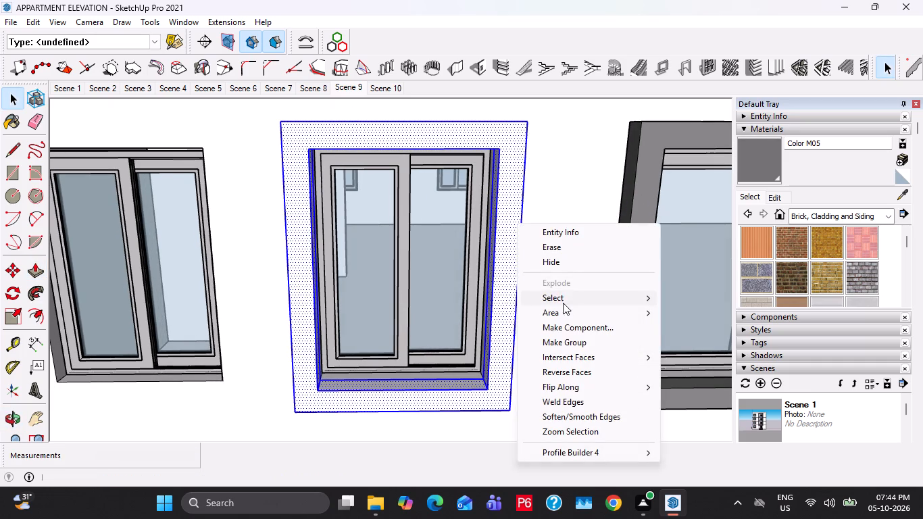
pyautogui.click(569, 339)
pyautogui.click(774, 156)
pyautogui.click(505, 255)
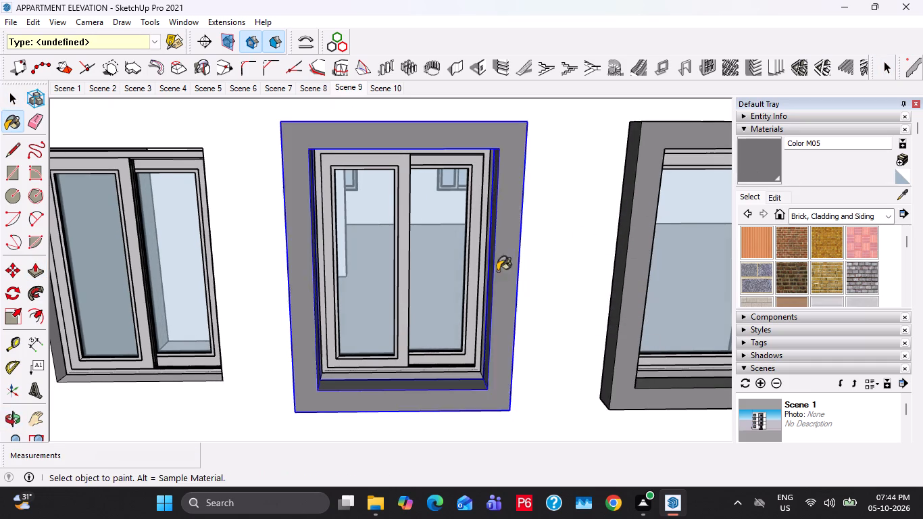
# Copy the narrow frame 5' 9 3/4" along the wall onto the ground-floor window nearest the building corner.
pyautogui.moveTo(495, 279); pyautogui.dragTo(436, 284, button='middle')
pyautogui.scroll(9, 303, 326)
pyautogui.press('space')
pyautogui.press('m')
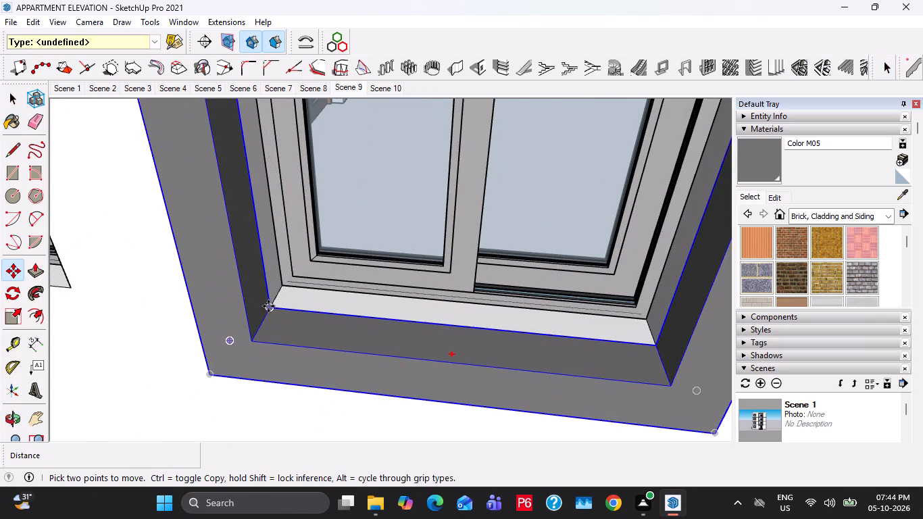
pyautogui.click(268, 306)
pyautogui.keyDown('ctrl'); pyautogui.scroll(-6, 590, 264); pyautogui.keyUp('ctrl')
pyautogui.keyDown('shift'); pyautogui.moveTo(261, 271); pyautogui.dragTo(405, 257, button='middle'); pyautogui.keyUp('shift')
pyautogui.scroll(4, 274, 264)
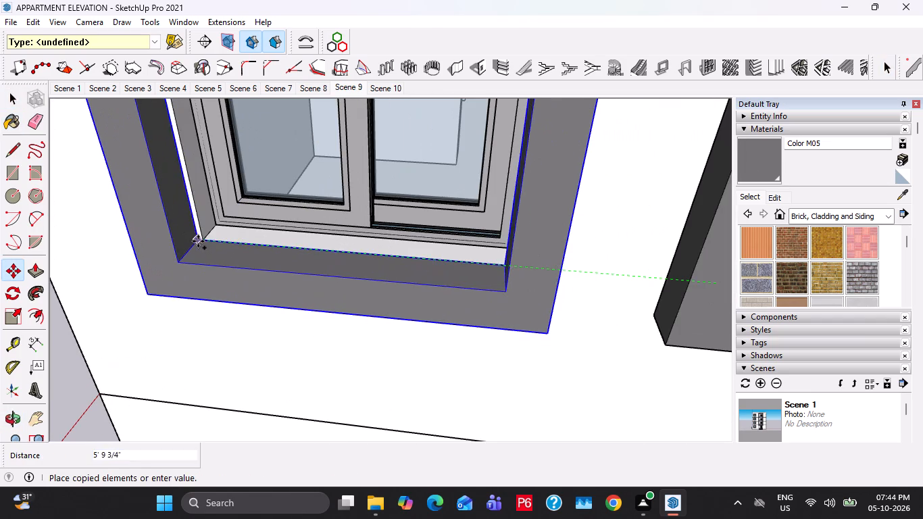
pyautogui.click(201, 241)
# Copy the corner window's narrow frame straight up onto the matching window one floor above.
pyautogui.click(204, 244)
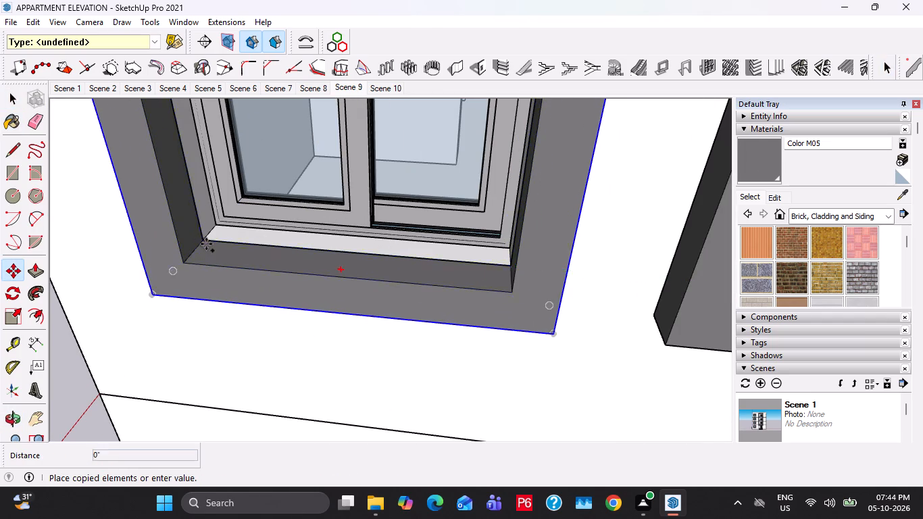
pyautogui.scroll(-20, 376, 337)
pyautogui.keyDown('shift'); pyautogui.moveTo(386, 280); pyautogui.dragTo(378, 347, button='middle'); pyautogui.keyUp('shift')
pyautogui.scroll(8, 336, 298)
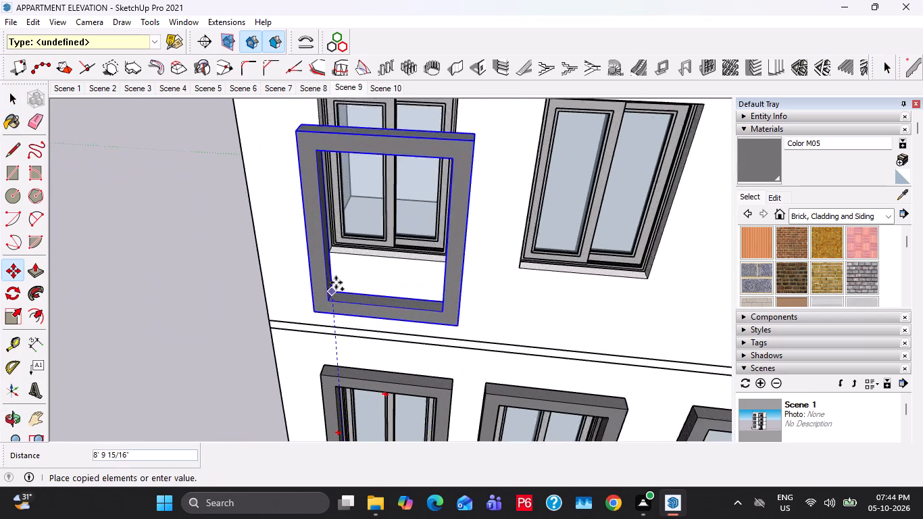
pyautogui.click(328, 251)
# Copy that upper frame sideways onto the neighbouring narrow window on the same floor.
pyautogui.click(330, 253)
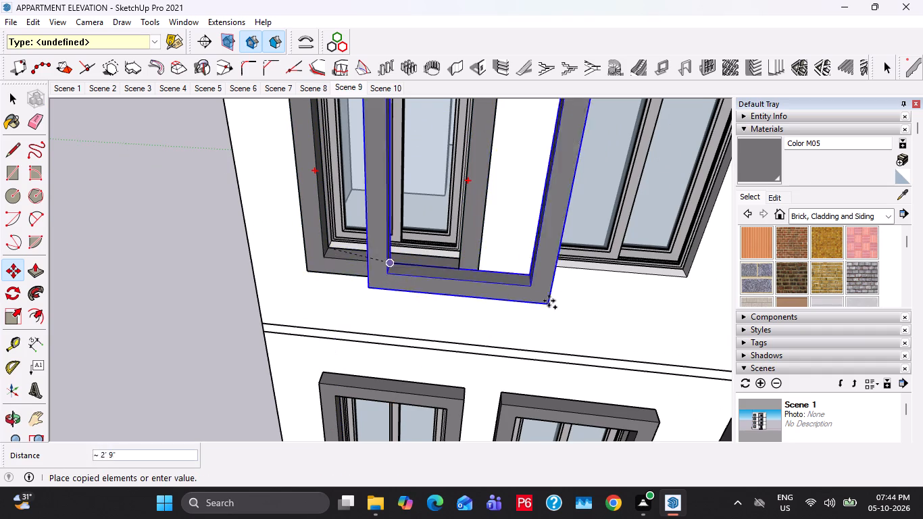
pyautogui.click(539, 267)
# Place the pending sideways frame copy on the neighbouring narrow window, and copy it 11' 6" diagonally up onto the next floor's corner window.
pyautogui.moveTo(657, 291); pyautogui.dragTo(543, 276, button='middle')
pyautogui.scroll(4, 528, 271)
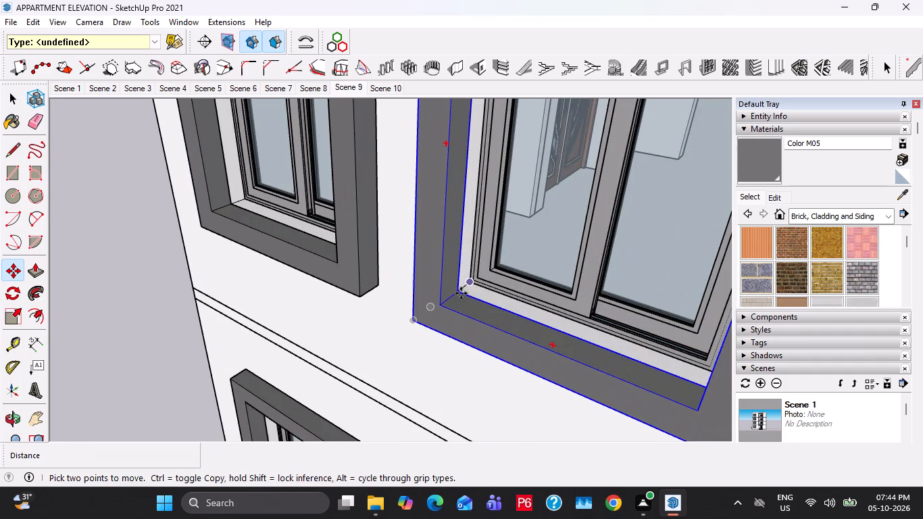
pyautogui.click(454, 289)
pyautogui.scroll(-11, 489, 310)
pyautogui.scroll(5, 491, 341)
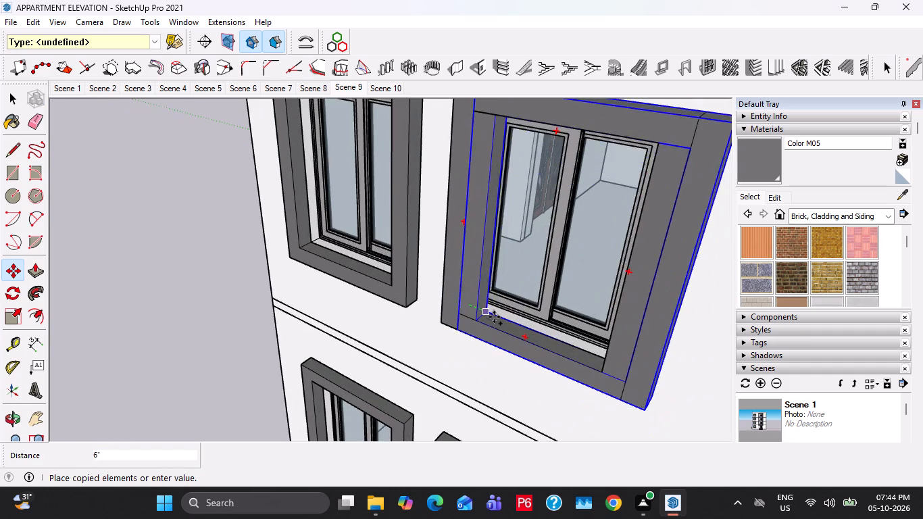
pyautogui.scroll(-12, 494, 317)
pyautogui.keyDown('shift'); pyautogui.moveTo(497, 238); pyautogui.dragTo(501, 318, button='middle'); pyautogui.keyUp('shift')
pyautogui.scroll(8, 407, 228)
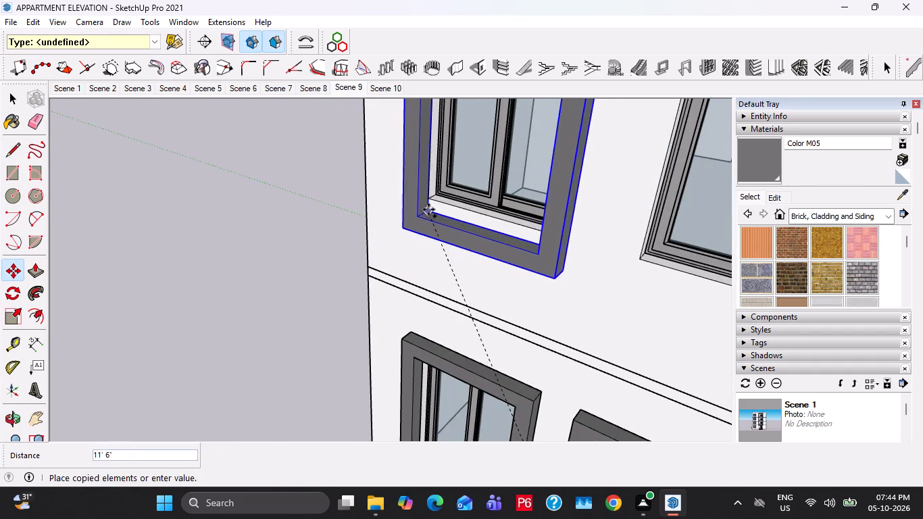
pyautogui.click(426, 198)
# Copy that corner window's narrow frame sideways onto the neighbouring narrow window on the same floor.
pyautogui.click(430, 198)
pyautogui.keyDown('shift'); pyautogui.moveTo(654, 270); pyautogui.dragTo(555, 260, button='middle'); pyautogui.keyUp('shift')
pyautogui.scroll(3, 553, 257)
pyautogui.click(545, 246)
pyautogui.scroll(-20, 486, 273)
pyautogui.scroll(-2, 486, 273)
pyautogui.press('space')
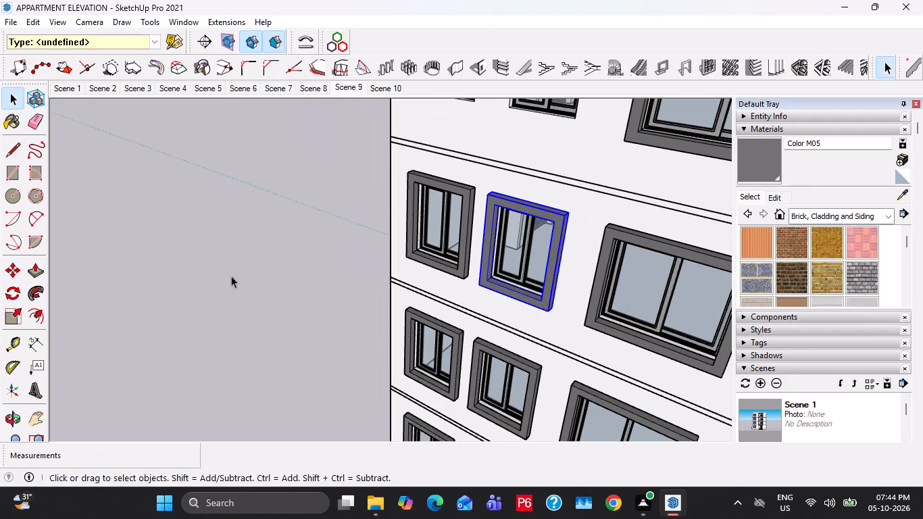
pyautogui.click(193, 251)
# Copy the corner window's narrow frame straight up onto the top-floor corner window.
pyautogui.scroll(8, 483, 250)
pyautogui.click(434, 268)
pyautogui.scroll(5, 396, 259)
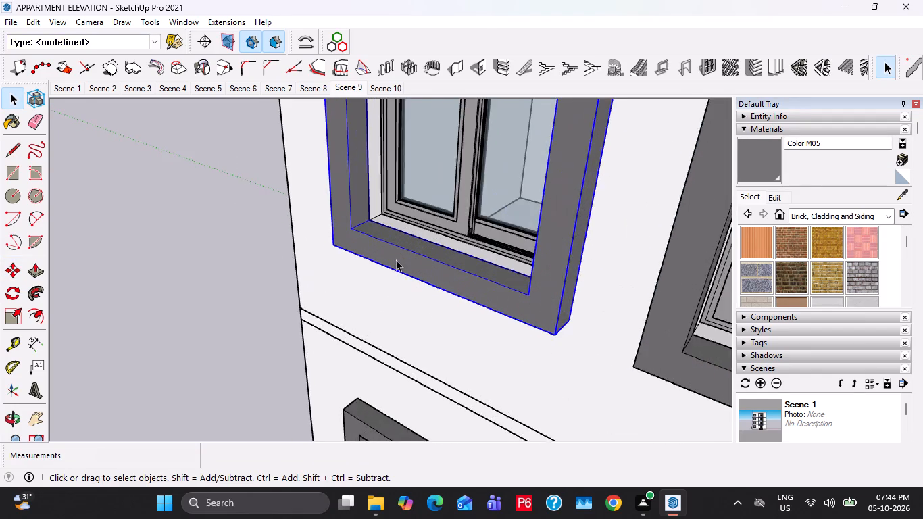
pyautogui.scroll(5, 396, 259)
pyautogui.press('m')
pyautogui.click(353, 201)
pyautogui.scroll(-8, 403, 280)
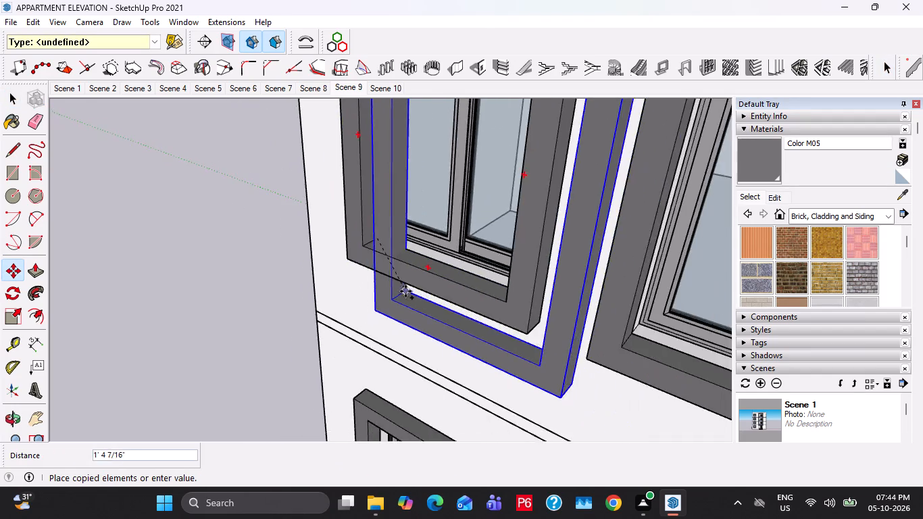
pyautogui.scroll(-3, 405, 291)
pyautogui.keyDown('shift'); pyautogui.moveTo(404, 225); pyautogui.dragTo(411, 382, button='middle'); pyautogui.keyUp('shift')
pyautogui.scroll(2, 384, 176)
pyautogui.keyDown('shift'); pyautogui.moveTo(387, 176); pyautogui.dragTo(393, 380, button='middle'); pyautogui.keyUp('shift')
pyautogui.scroll(-2, 401, 336)
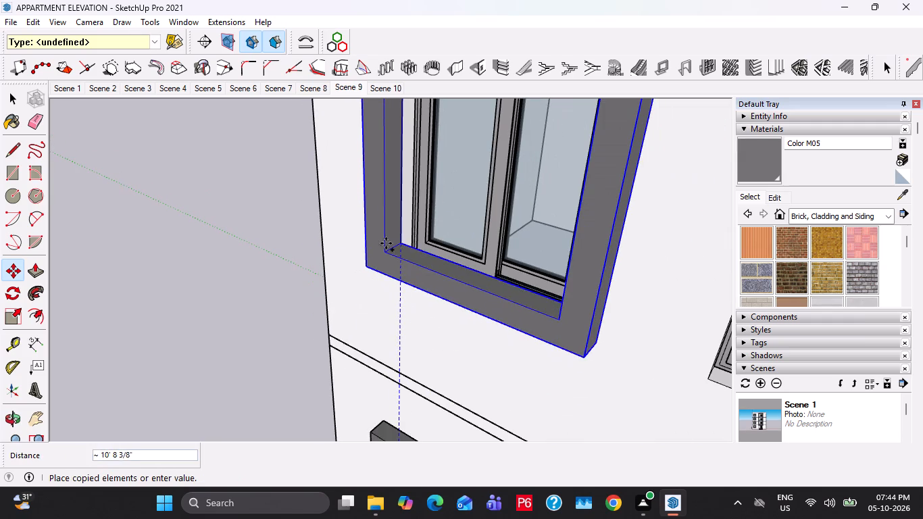
pyautogui.click(400, 259)
pyautogui.scroll(-1, 400, 259)
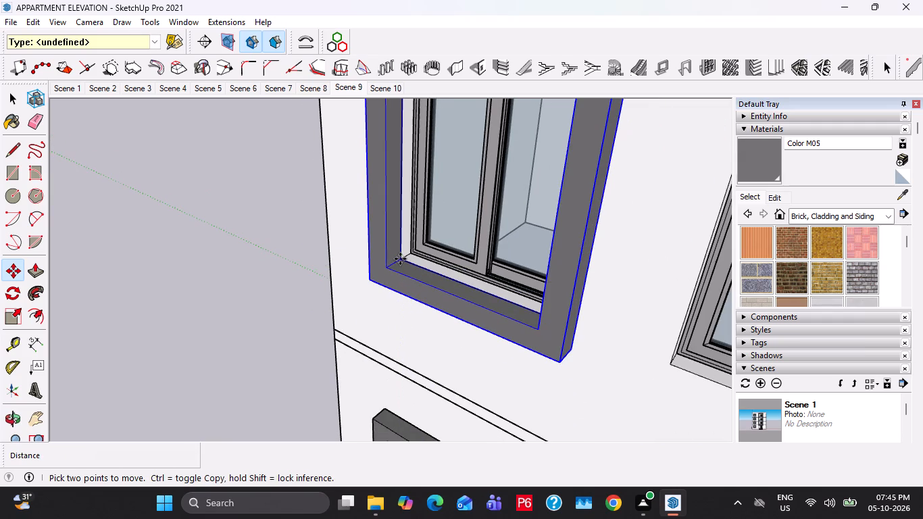
# Copy the top-floor corner frame 5' 9" along the wall onto the neighbouring narrow window.
pyautogui.press('m')
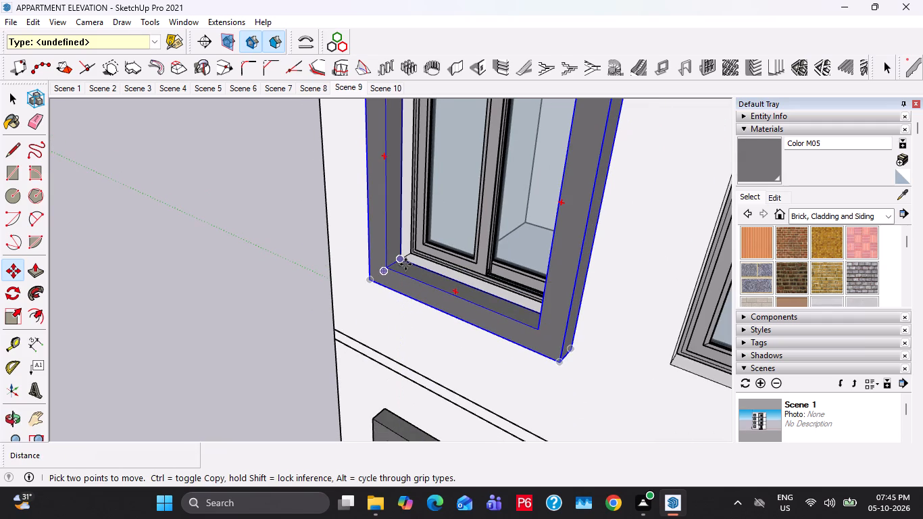
pyautogui.click(405, 264)
pyautogui.scroll(-3, 533, 315)
pyautogui.keyDown('shift'); pyautogui.moveTo(544, 321); pyautogui.dragTo(349, 256, button='middle'); pyautogui.keyUp('shift')
pyautogui.scroll(3, 408, 276)
pyautogui.click(441, 289)
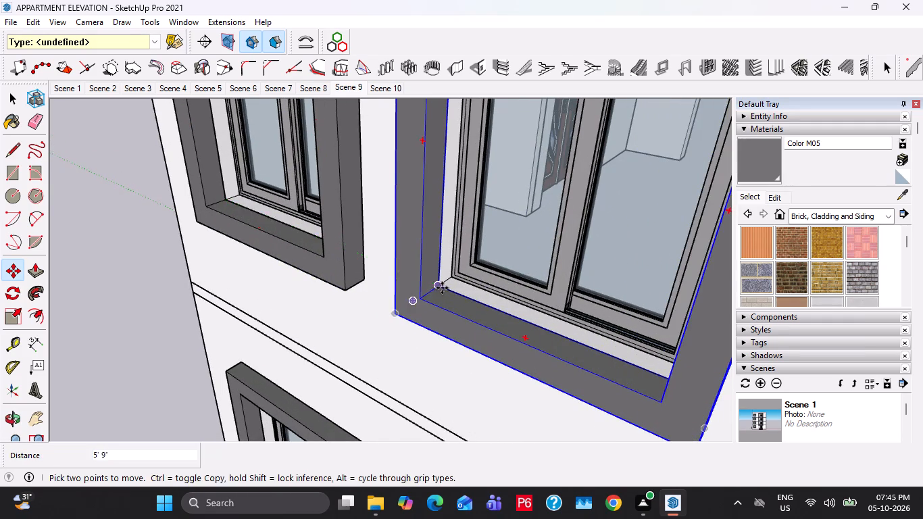
pyautogui.scroll(-20, 442, 288)
pyautogui.press('space')
pyautogui.press('space')
pyautogui.press('space')
pyautogui.click(207, 282)
# Examine the window frames around the building and bring the whole staircase elevation into a straight-on view.
pyautogui.moveTo(395, 285); pyautogui.dragTo(540, 242, button='middle')
pyautogui.scroll(-2, 522, 240)
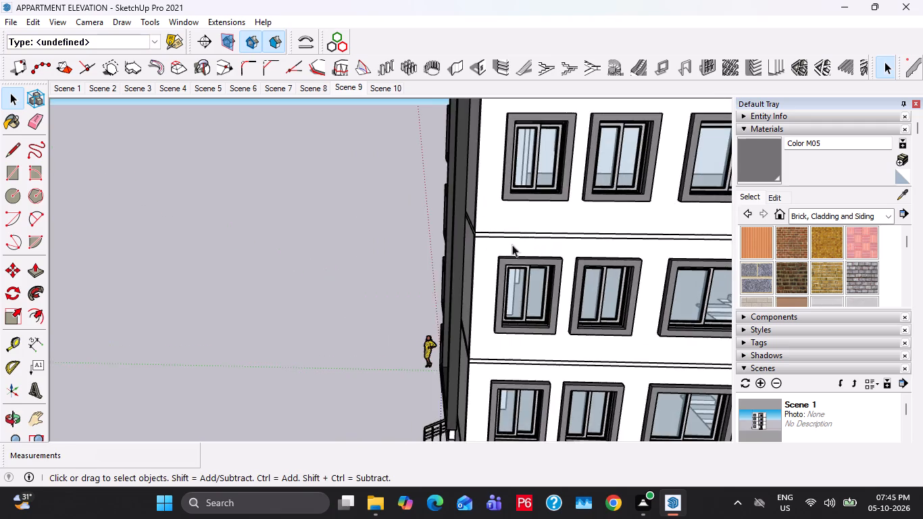
pyautogui.scroll(-2, 512, 245)
pyautogui.scroll(-6, 414, 259)
pyautogui.moveTo(437, 273); pyautogui.dragTo(580, 281, button='middle')
pyautogui.scroll(3, 539, 275)
pyautogui.moveTo(489, 264); pyautogui.dragTo(511, 259, button='middle')
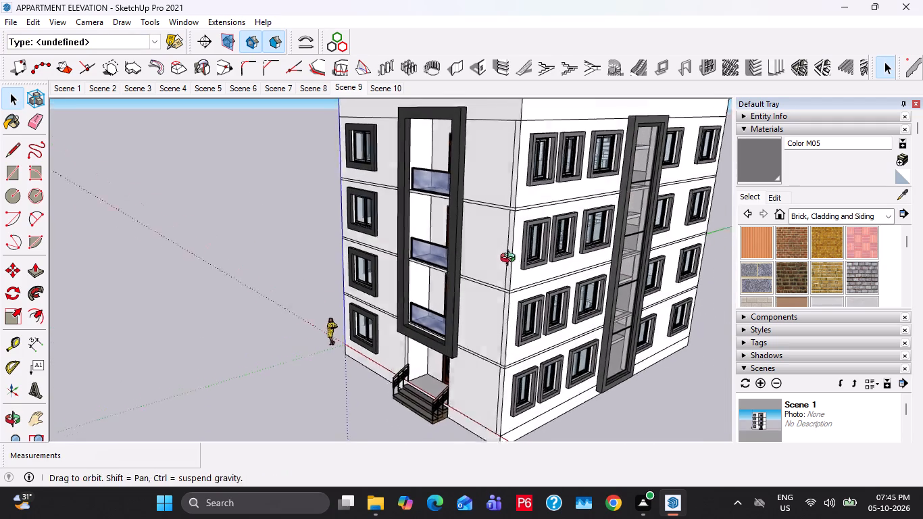
pyautogui.moveTo(511, 259); pyautogui.dragTo(512, 259, button='middle')
pyautogui.scroll(-3, 505, 257)
pyautogui.moveTo(512, 280); pyautogui.dragTo(383, 281, button='middle')
pyautogui.moveTo(591, 302); pyautogui.dragTo(546, 292, button='middle')
pyautogui.scroll(-2, 549, 291)
pyautogui.keyDown('shift'); pyautogui.moveTo(582, 305); pyautogui.dragTo(509, 332, button='middle'); pyautogui.keyUp('shift')
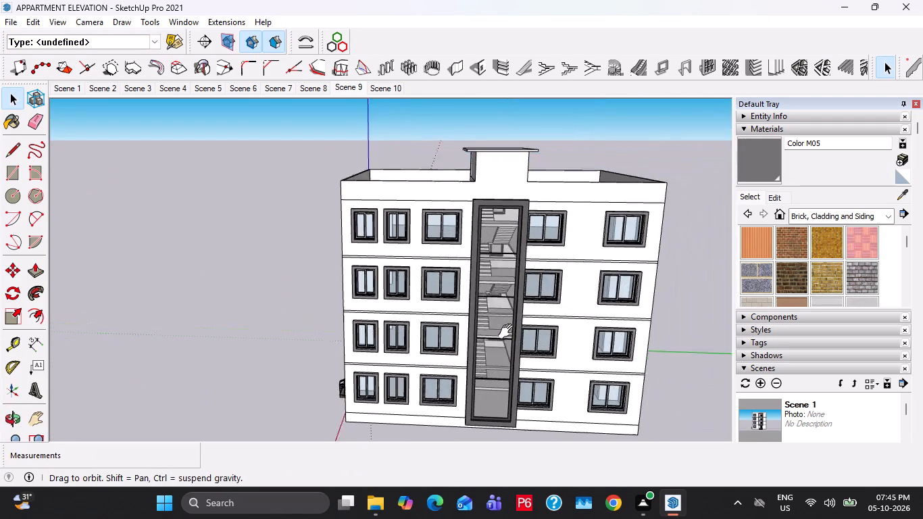
pyautogui.keyDown('shift'); pyautogui.moveTo(509, 332); pyautogui.dragTo(512, 302, button='middle'); pyautogui.keyUp('shift')
pyautogui.scroll(2, 555, 319)
pyautogui.keyDown('shift'); pyautogui.moveTo(603, 356); pyautogui.dragTo(524, 343, button='middle'); pyautogui.keyUp('shift')
pyautogui.scroll(-2, 516, 337)
pyautogui.moveTo(507, 347); pyautogui.dragTo(512, 340, button='middle')
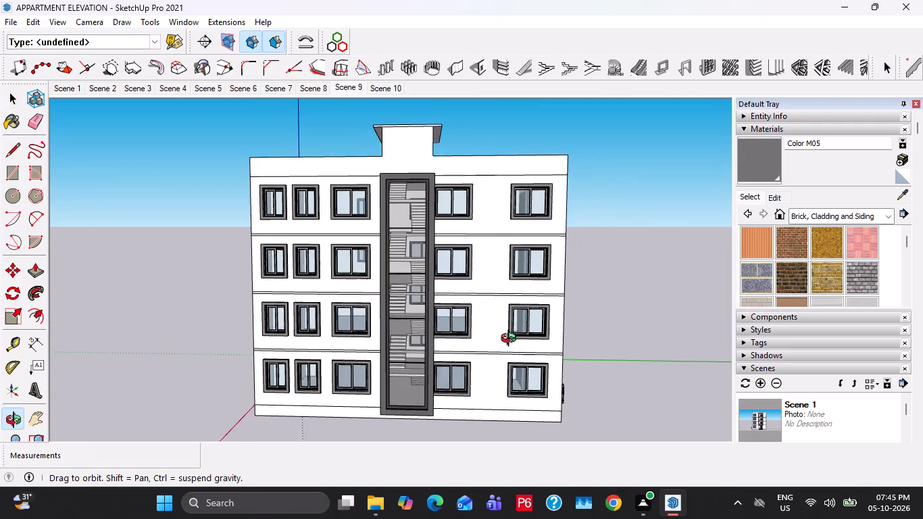
pyautogui.moveTo(512, 340); pyautogui.dragTo(518, 343, button='middle')
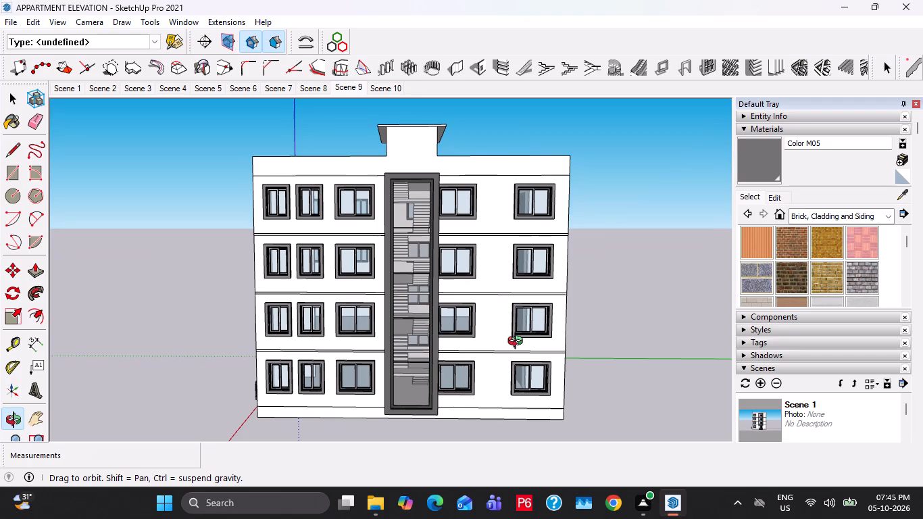
pyautogui.moveTo(518, 343); pyautogui.dragTo(520, 337, button='middle')
pyautogui.scroll(1, 520, 337)
pyautogui.middleClick(520, 337)
pyautogui.scroll(-1, 520, 338)
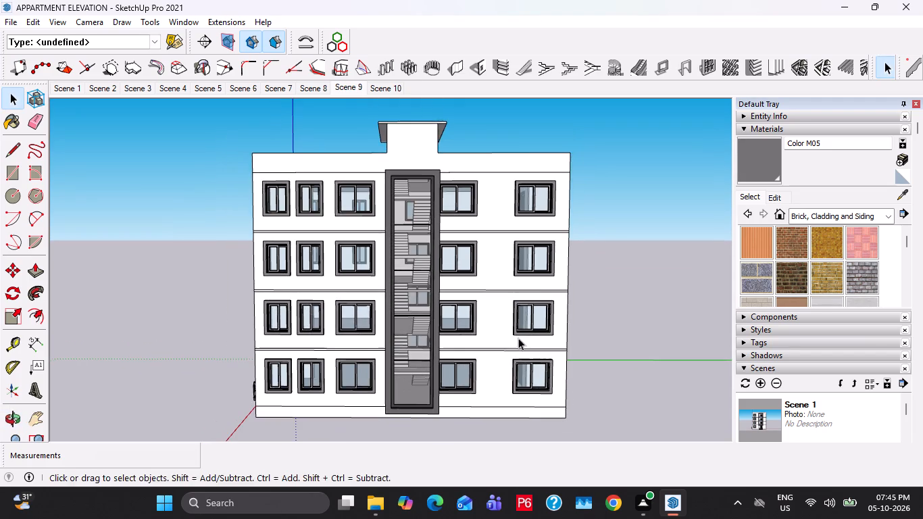
pyautogui.keyDown('shift'); pyautogui.moveTo(512, 328); pyautogui.dragTo(507, 337, button='middle'); pyautogui.keyUp('shift')
pyautogui.scroll(-1, 507, 337)
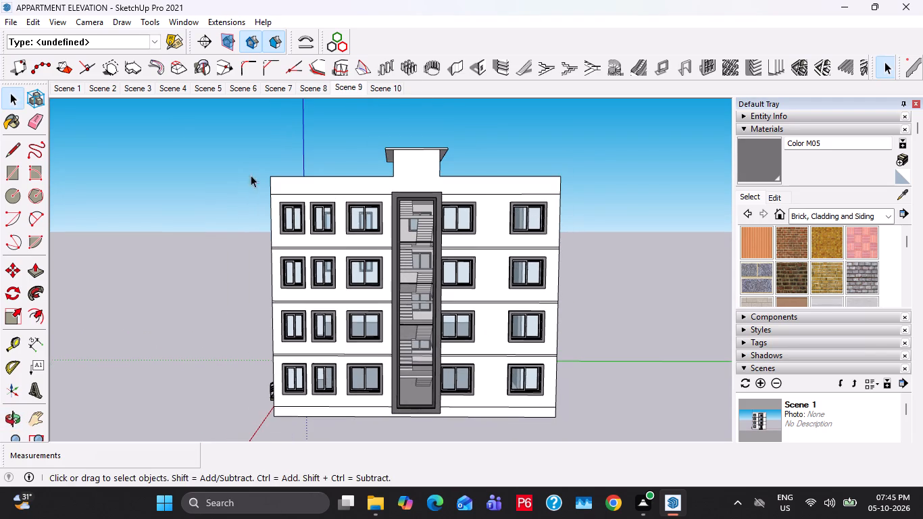
# Export the straight-on staircase view as a PNG named APPARTMENT ELEVATION-1 in the appartment folder inside FUJI.
pyautogui.click(4, 21)
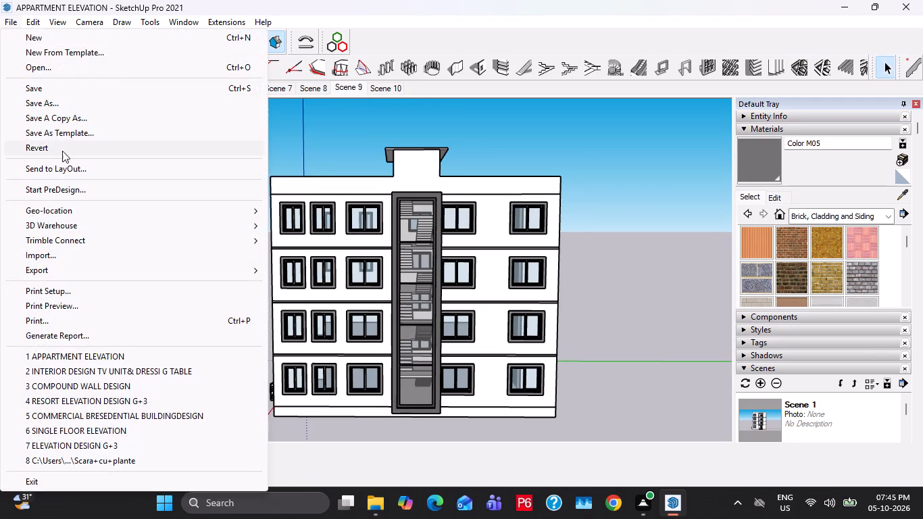
pyautogui.click(68, 266)
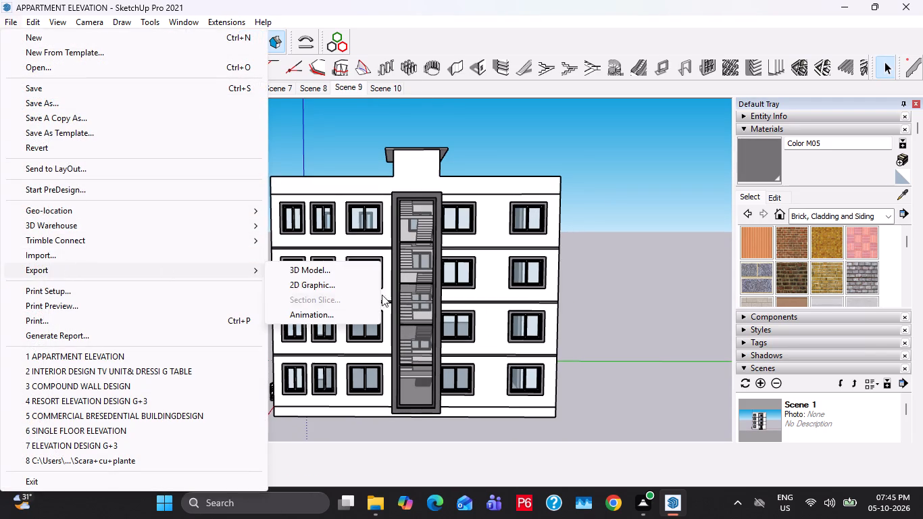
pyautogui.click(350, 286)
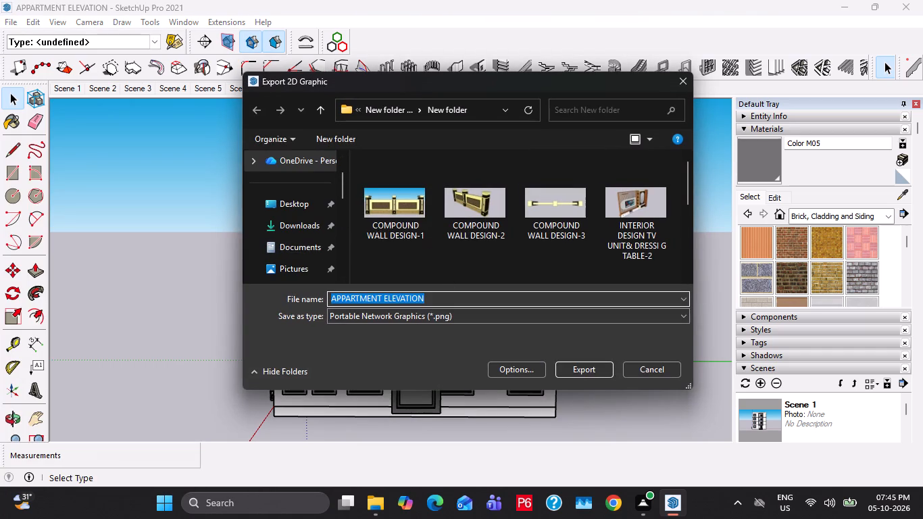
pyautogui.click(403, 113)
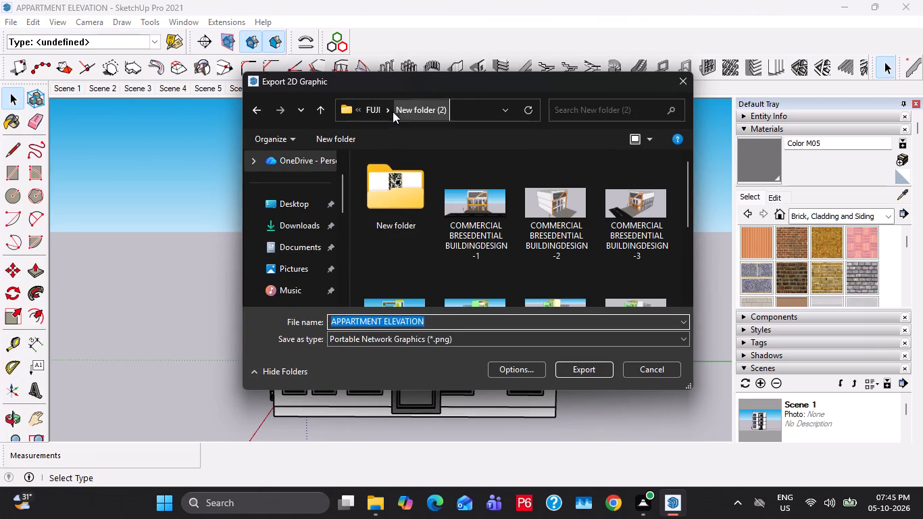
pyautogui.click(377, 103)
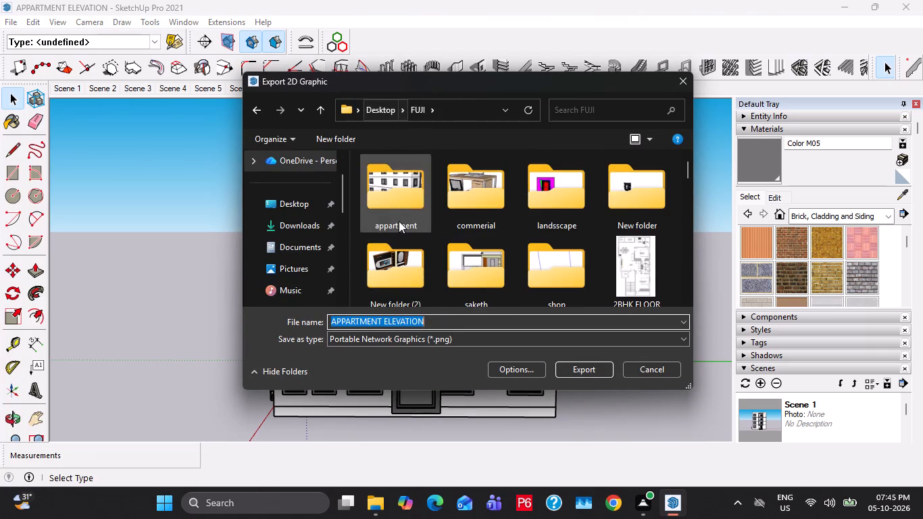
pyautogui.doubleClick(399, 221)
pyautogui.doubleClick(433, 303)
pyautogui.click(435, 303)
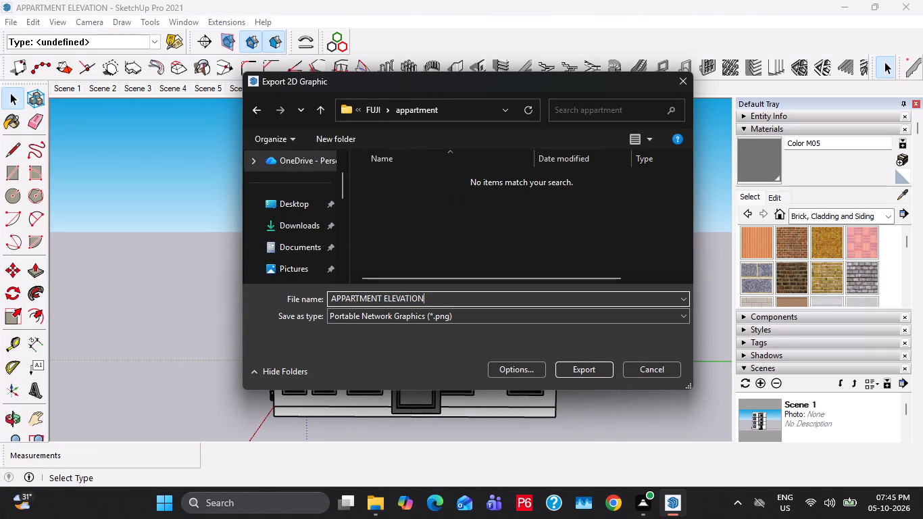
pyautogui.press('-')
pyautogui.press('1')
pyautogui.click(566, 362)
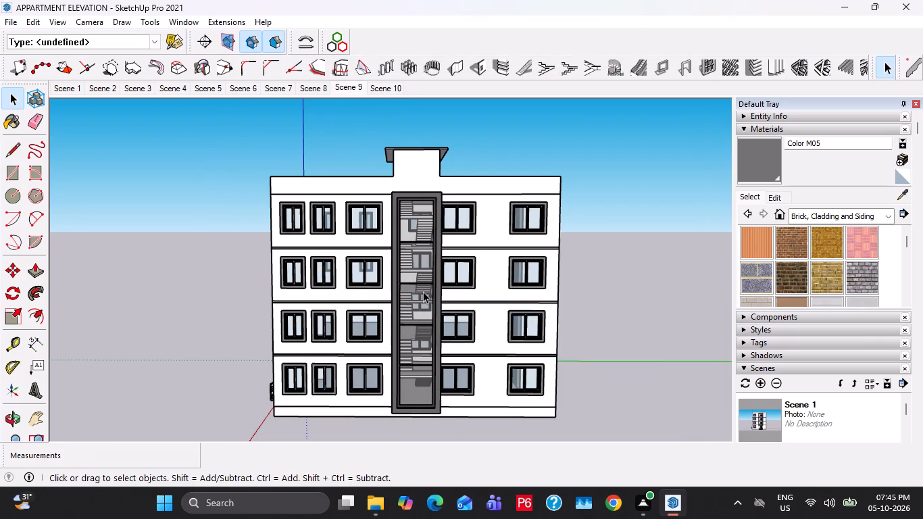
# Export a corner perspective showing the entrance and staircase facades as the PNG APPARTMENT ELEVATION-2.
pyautogui.moveTo(423, 291); pyautogui.dragTo(620, 316, button='middle')
pyautogui.moveTo(518, 349); pyautogui.dragTo(539, 338, button='middle')
pyautogui.moveTo(467, 362); pyautogui.dragTo(464, 360, button='middle')
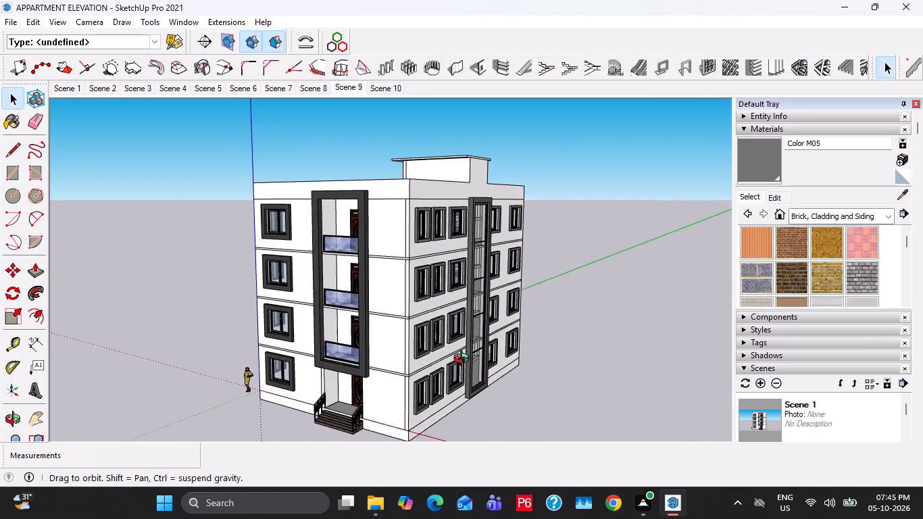
pyautogui.moveTo(464, 360); pyautogui.dragTo(468, 341, button='middle')
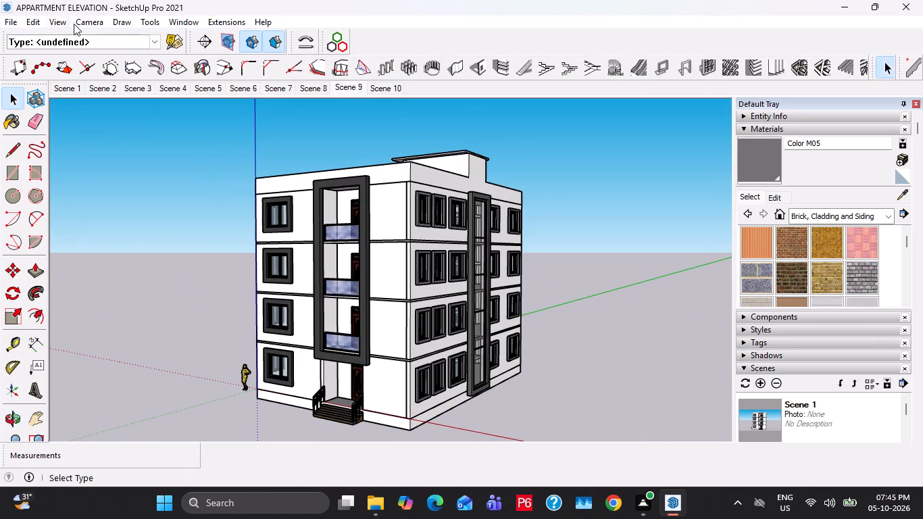
pyautogui.click(6, 19)
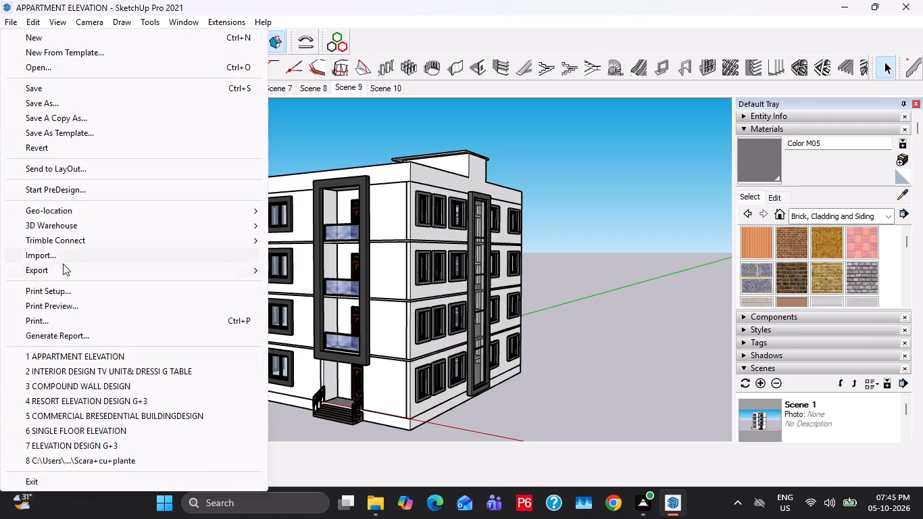
pyautogui.click(61, 271)
pyautogui.click(283, 284)
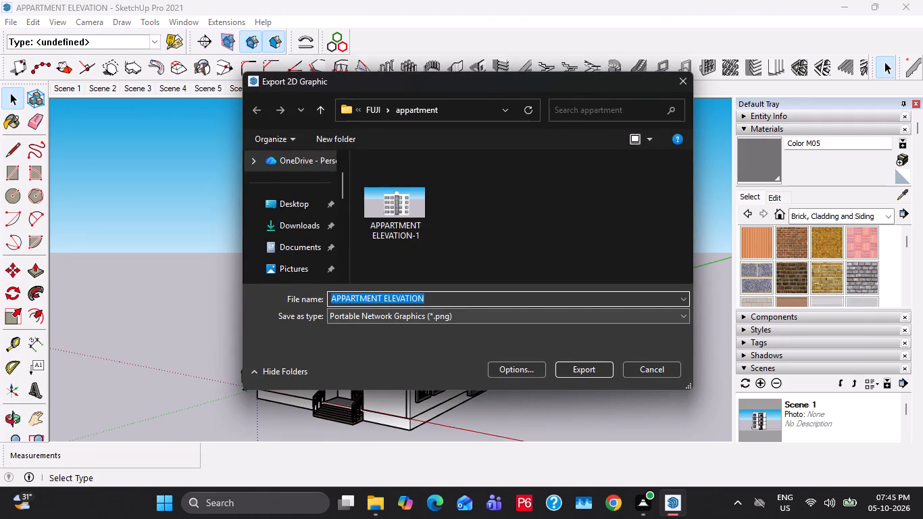
pyautogui.click(455, 303)
pyautogui.write('-2')
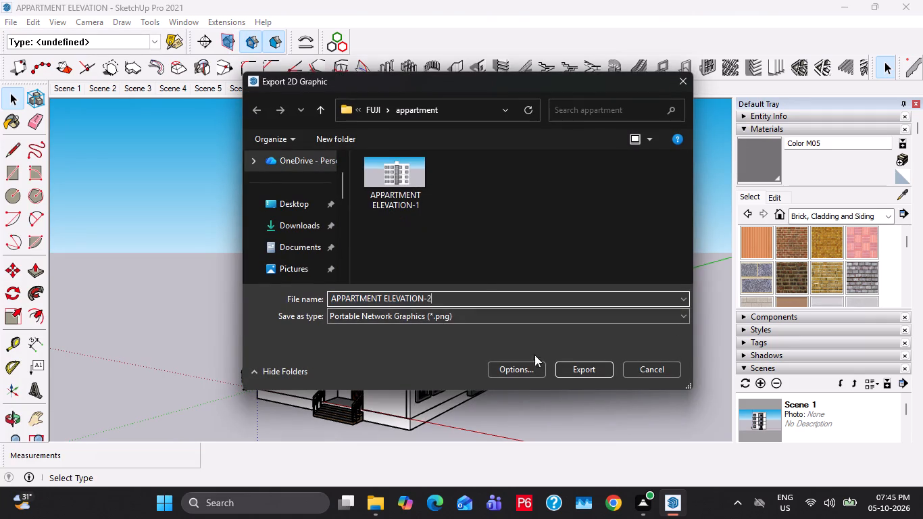
pyautogui.click(580, 368)
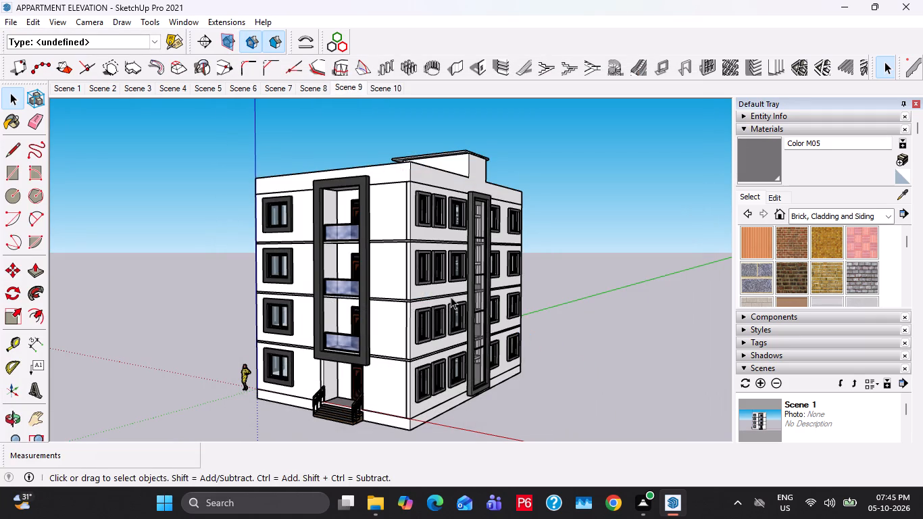
# Export a straight-on view of the entrance facade as the PNG APPARTMENT ELEVATION-3.
pyautogui.moveTo(403, 299); pyautogui.dragTo(536, 308, button='middle')
pyautogui.click(95, 24)
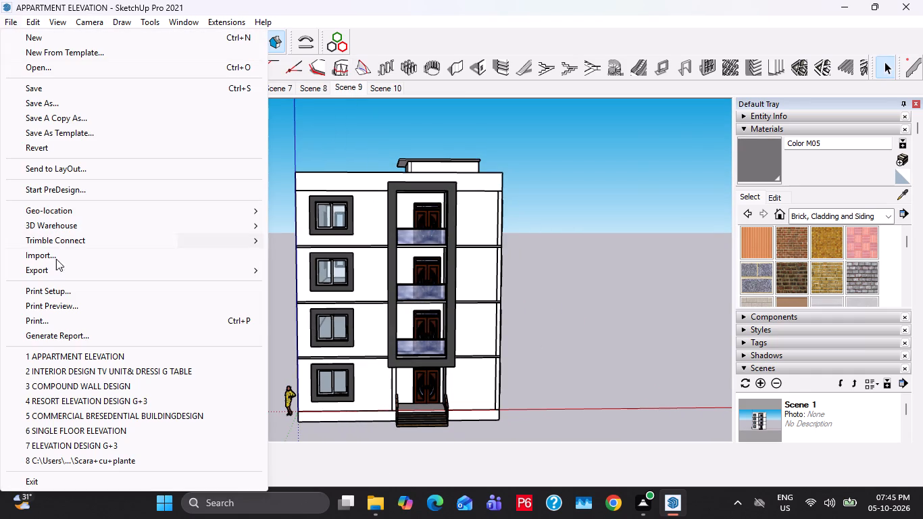
pyautogui.click(56, 266)
pyautogui.click(304, 281)
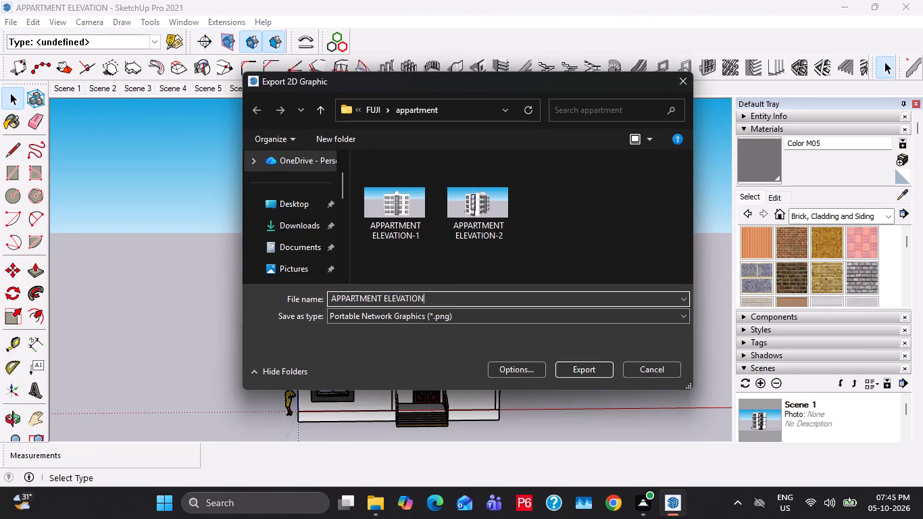
pyautogui.click(438, 299)
pyautogui.write('-3')
pyautogui.click(595, 372)
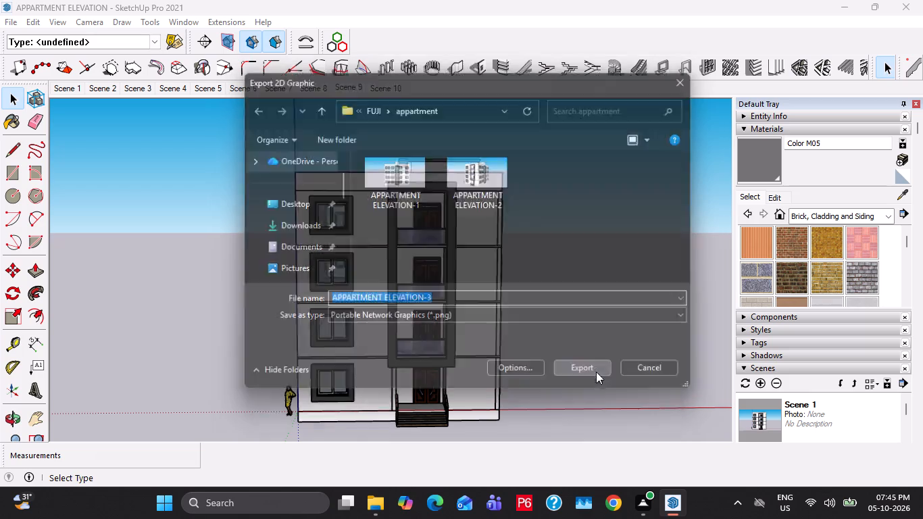
# Export a corner perspective showing the windowed side facade and the entrance facade as the PNG APPARTMENT ELEVATION-4.
pyautogui.scroll(-2, 448, 228)
pyautogui.moveTo(374, 285); pyautogui.dragTo(533, 315, button='middle')
pyautogui.scroll(1, 452, 328)
pyautogui.moveTo(418, 320); pyautogui.dragTo(424, 316, button='middle')
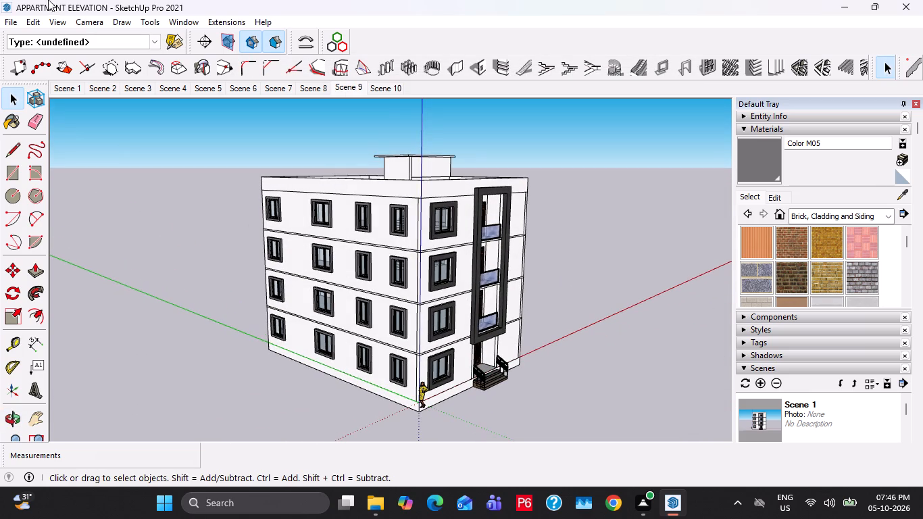
pyautogui.click(13, 24)
pyautogui.click(51, 266)
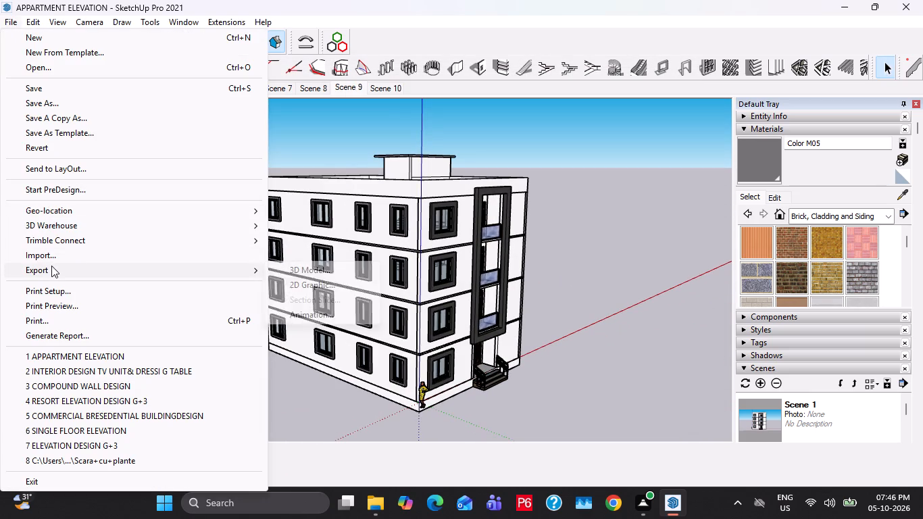
pyautogui.click(298, 287)
pyautogui.click(476, 293)
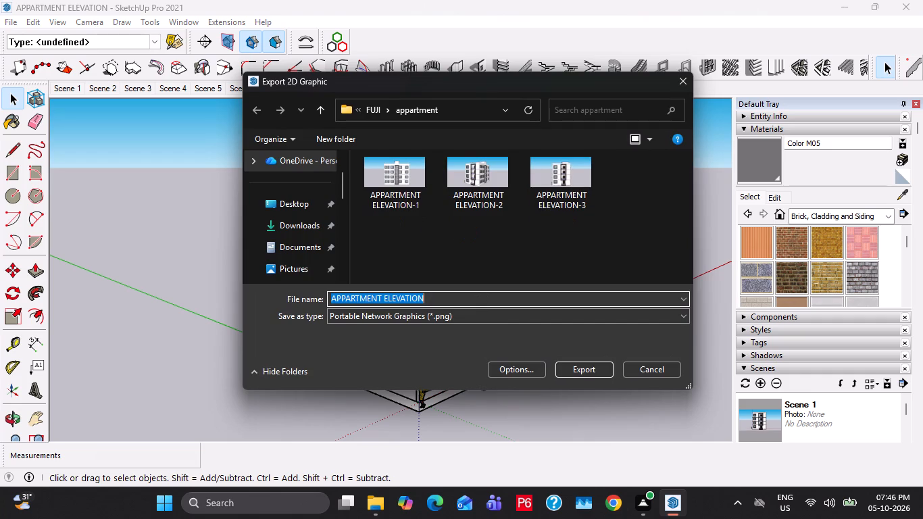
pyautogui.click(472, 297)
pyautogui.press('-')
pyautogui.press('4')
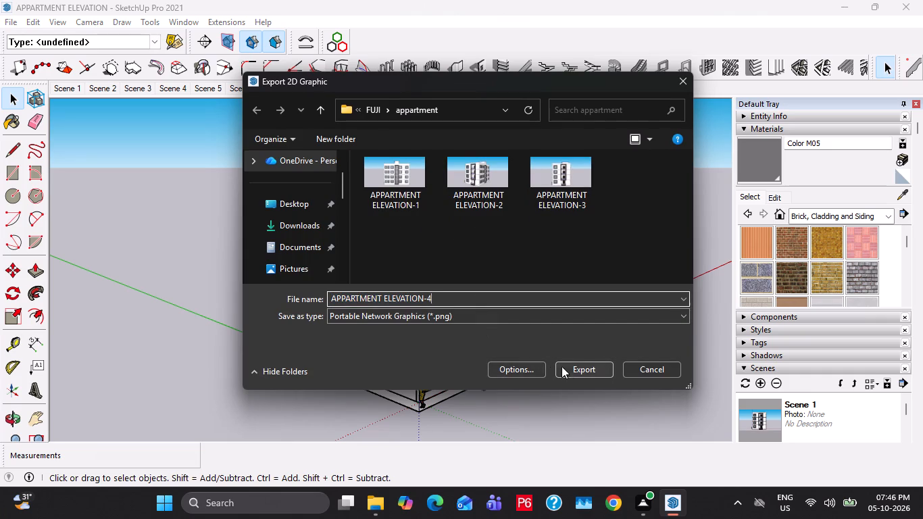
pyautogui.click(570, 372)
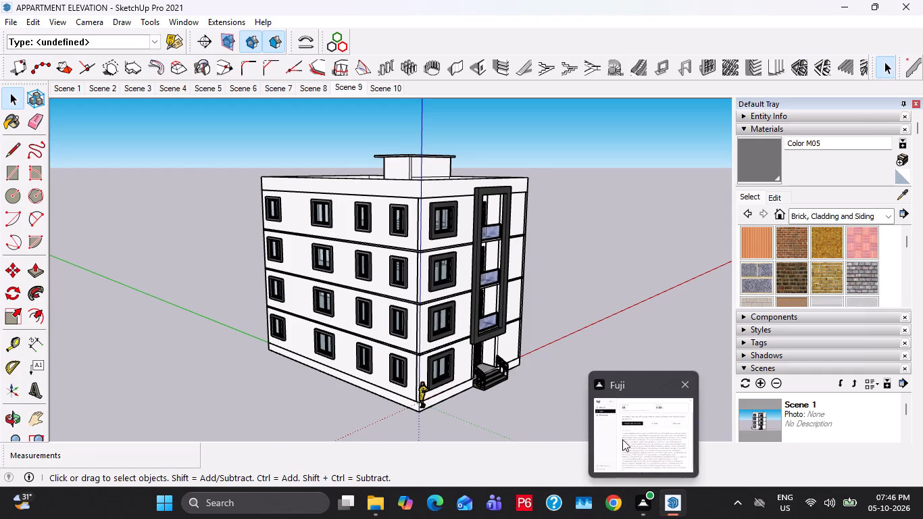
# Go through the saved scenes from Scene 1 to Scene 10 to examine the building from its different sides.
pyautogui.click(61, 91)
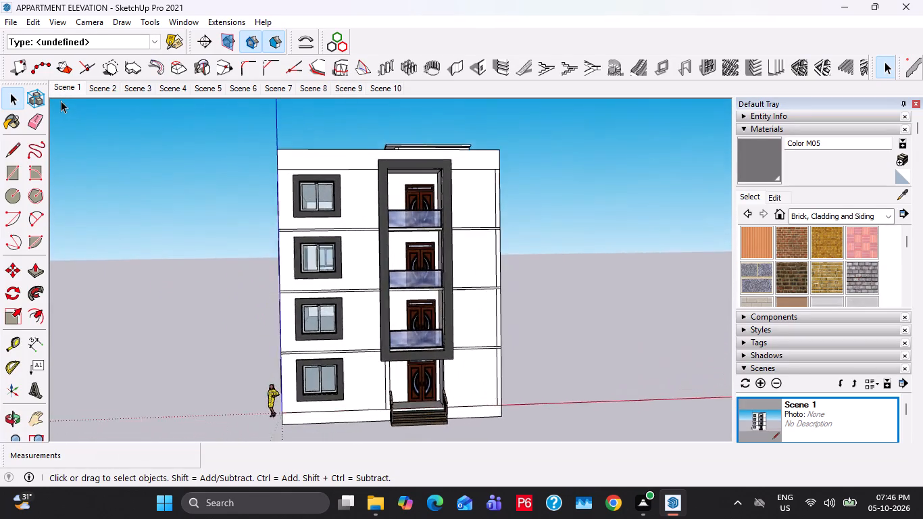
pyautogui.click(95, 90)
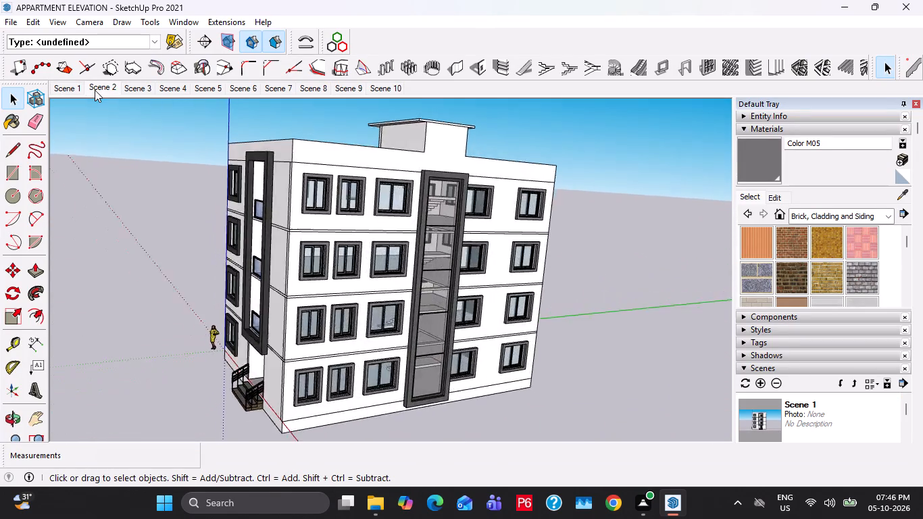
pyautogui.click(127, 80)
pyautogui.click(130, 84)
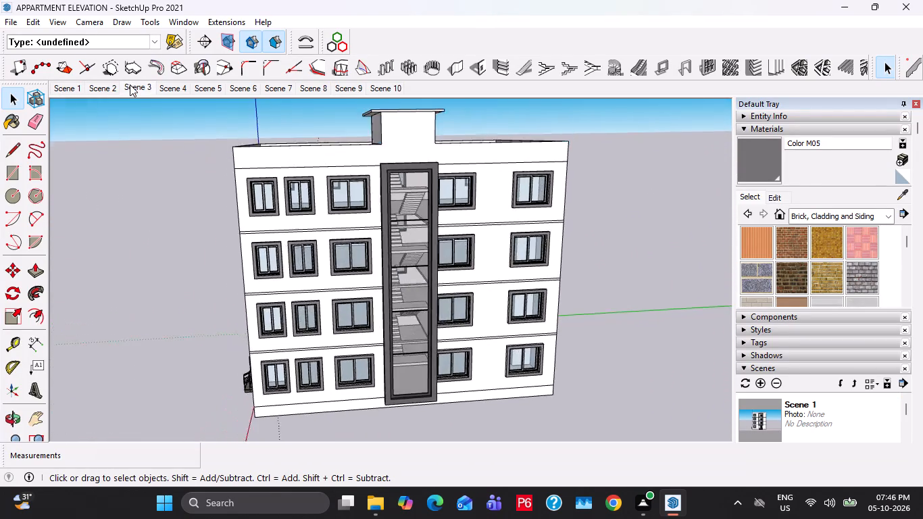
pyautogui.click(180, 88)
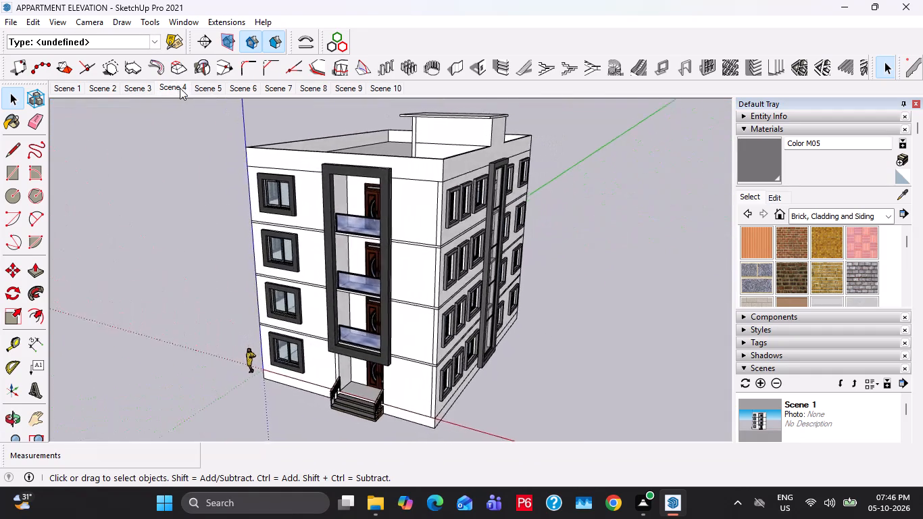
pyautogui.click(205, 90)
pyautogui.click(236, 89)
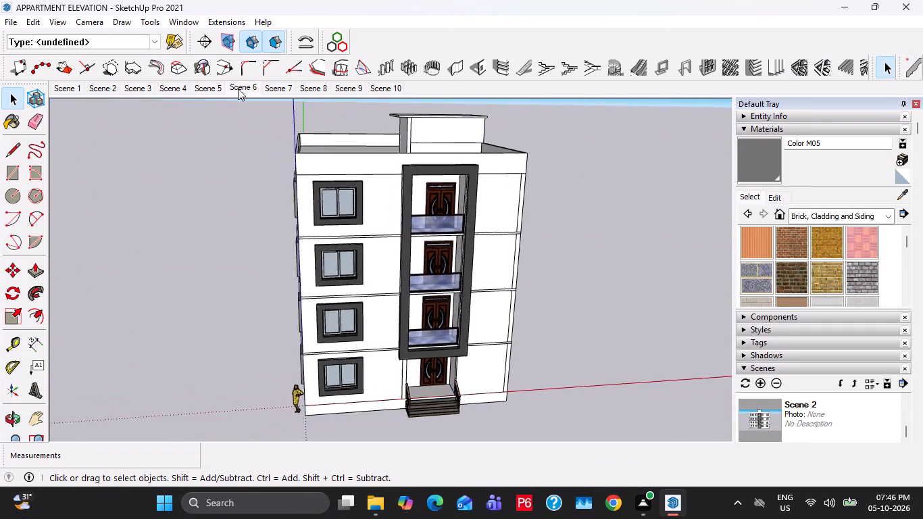
pyautogui.click(266, 91)
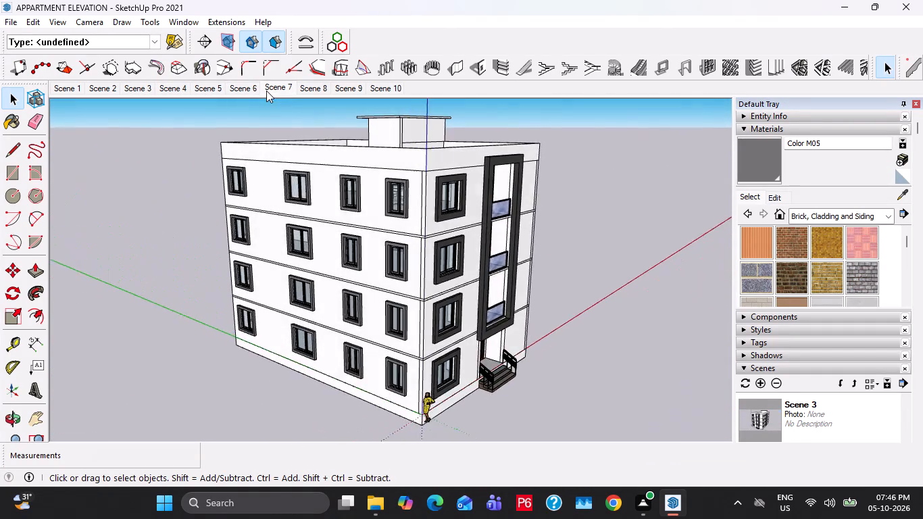
pyautogui.click(310, 87)
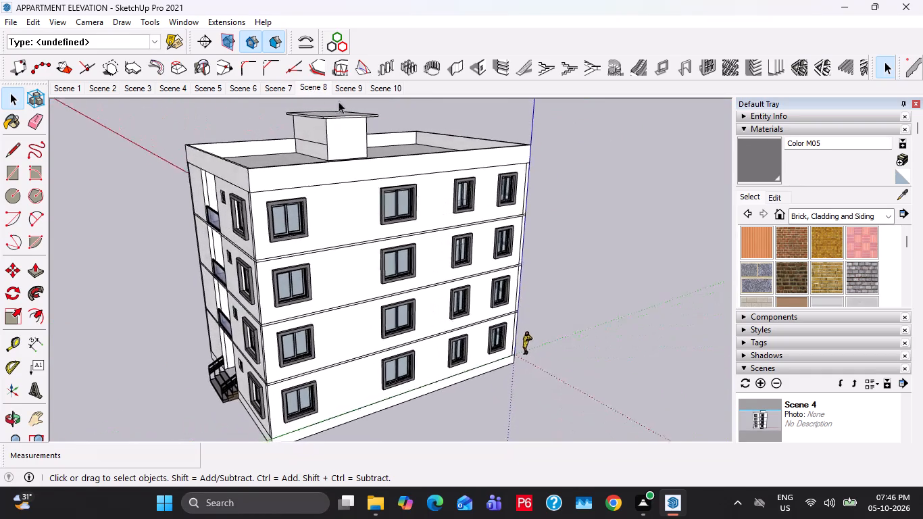
pyautogui.click(400, 84)
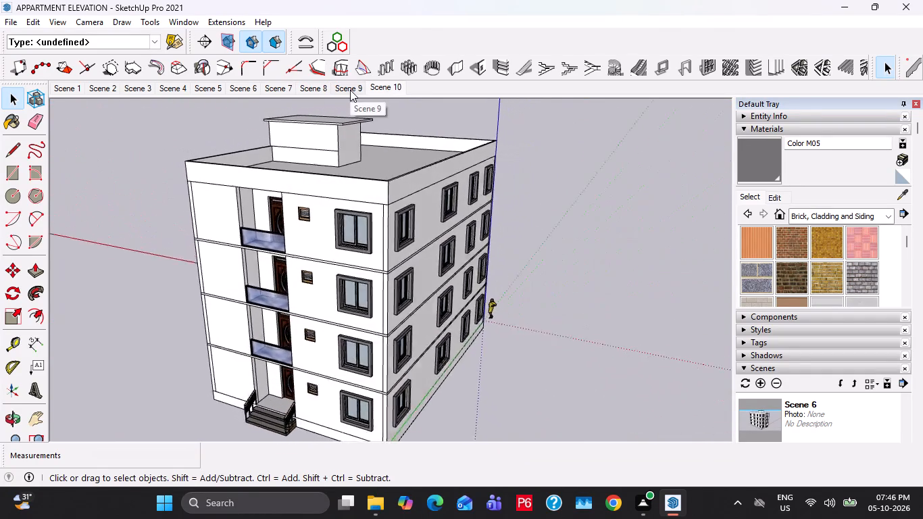
pyautogui.click(570, 243)
# Build a left-to-right Staircase 2 with 10 risers per flight on open ground along the red axis beside the building.
pyautogui.scroll(-2, 384, 289)
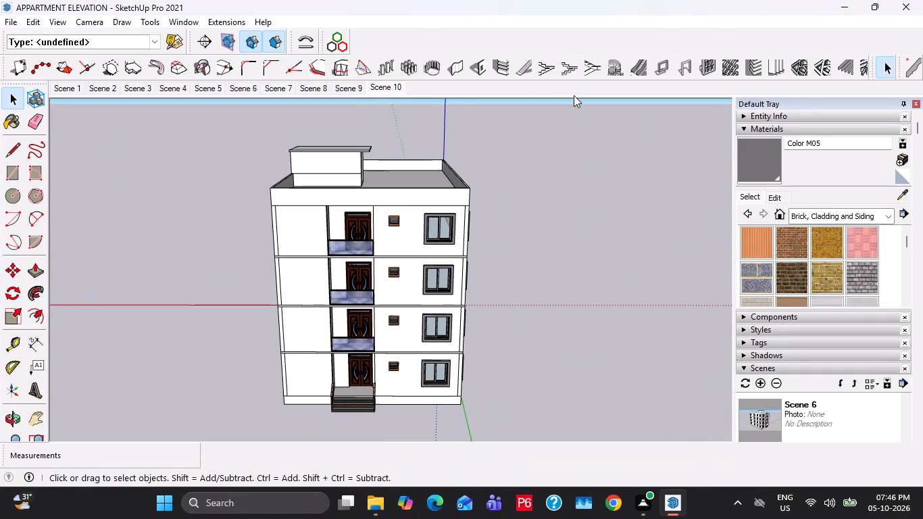
pyautogui.click(550, 74)
pyautogui.scroll(-2, 573, 353)
pyautogui.click(130, 370)
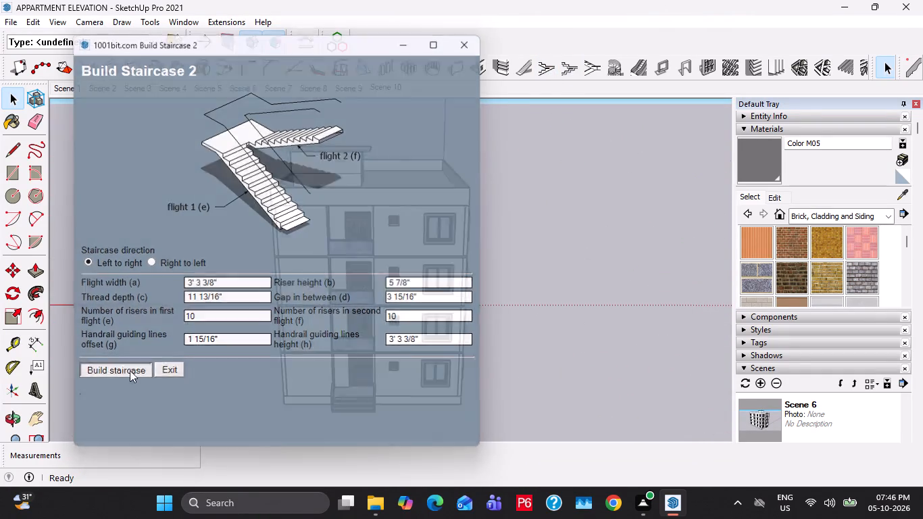
pyautogui.keyDown('shift'); pyautogui.moveTo(457, 403); pyautogui.dragTo(187, 351, button='middle'); pyautogui.keyUp('shift')
pyautogui.scroll(3, 399, 349)
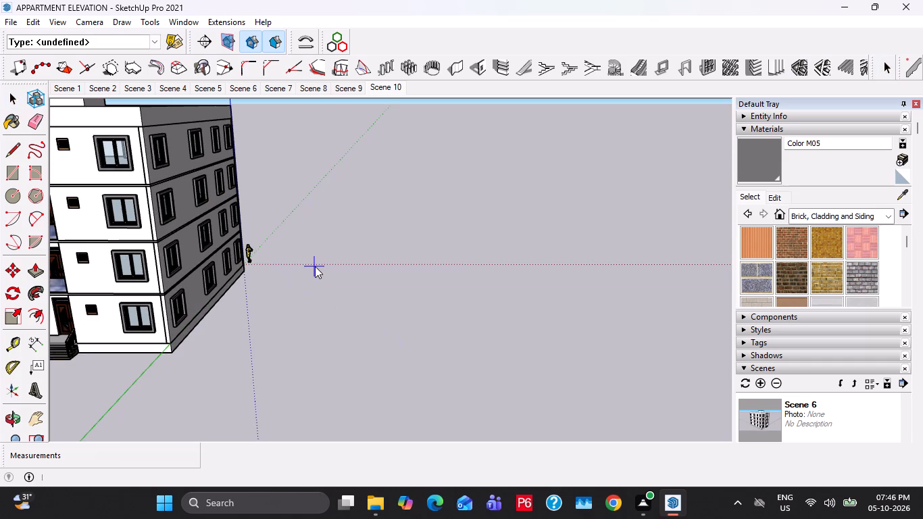
pyautogui.click(316, 267)
pyautogui.click(294, 328)
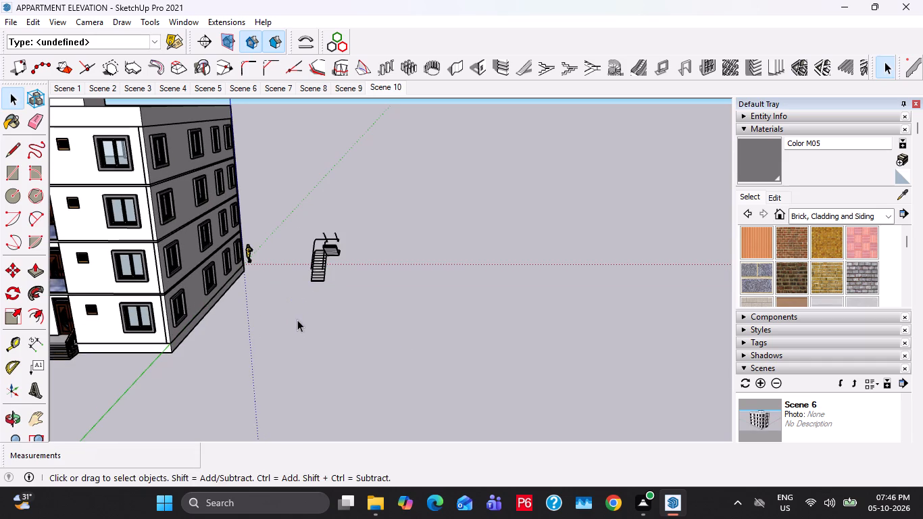
# Build a Staircase 4 with stringers and 10 risers per flight on the red axis, farther from the building than the first staircase.
pyautogui.scroll(5, 332, 237)
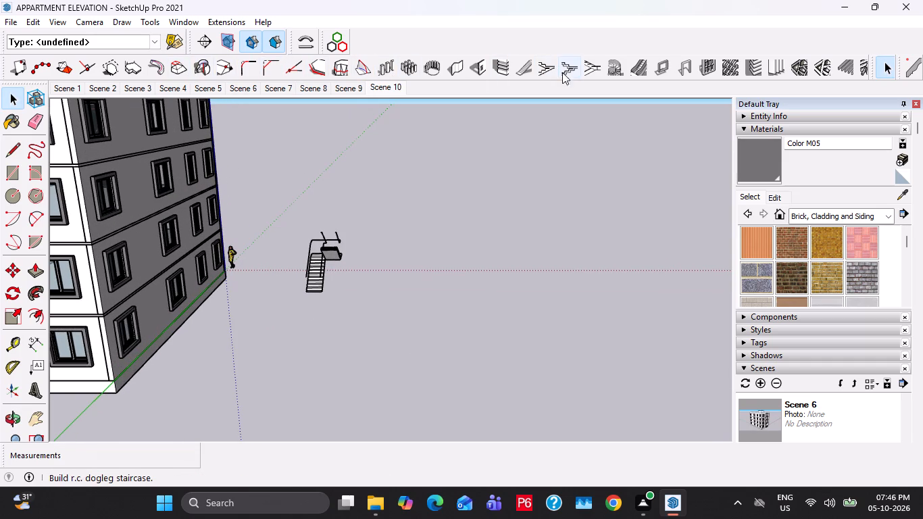
pyautogui.click(588, 66)
pyautogui.click(105, 429)
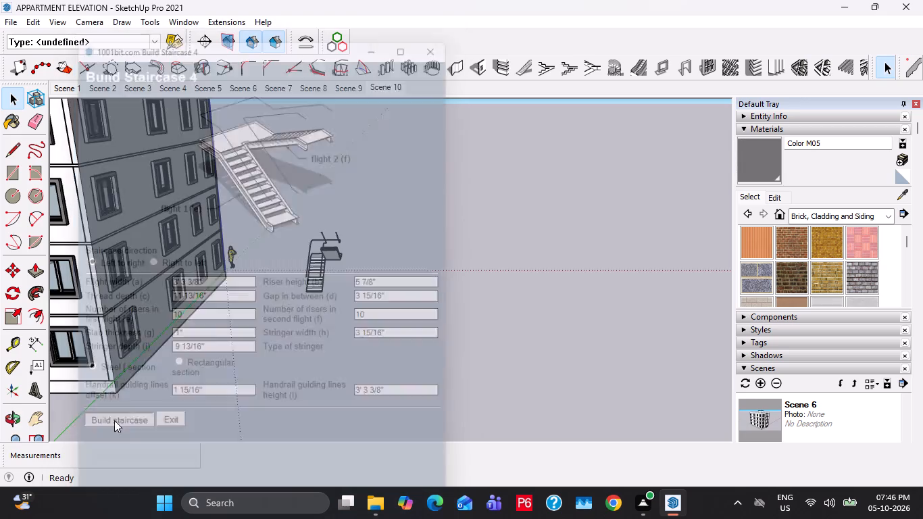
pyautogui.click(397, 271)
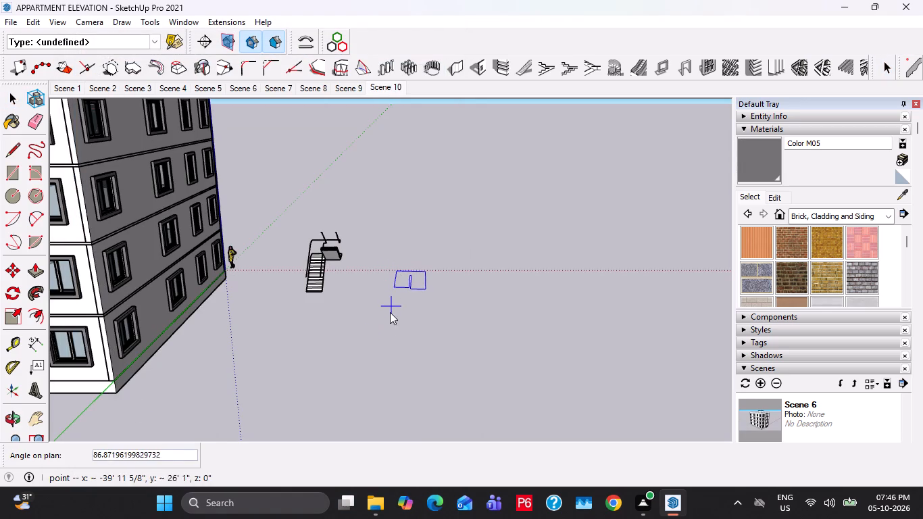
pyautogui.click(393, 323)
pyautogui.scroll(4, 400, 318)
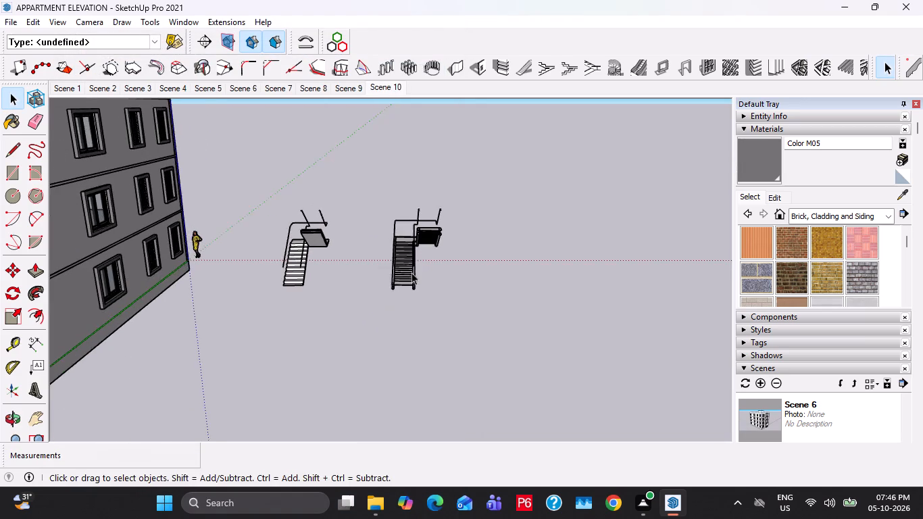
pyautogui.moveTo(411, 272); pyautogui.dragTo(161, 279, button='middle')
pyautogui.press('space')
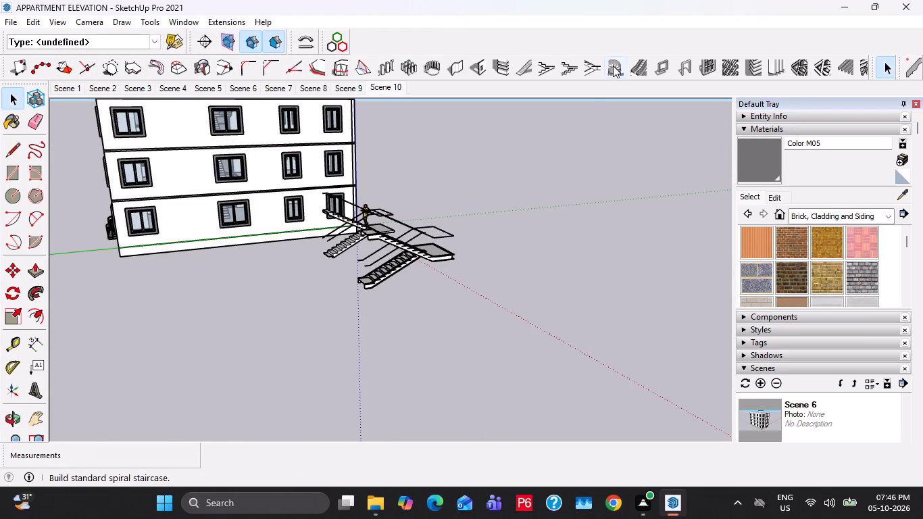
# Place an escalator beyond the two staircases, picking its lower-floor point on the red axis and its upper-floor point on open ground.
pyautogui.click(639, 73)
pyautogui.click(130, 357)
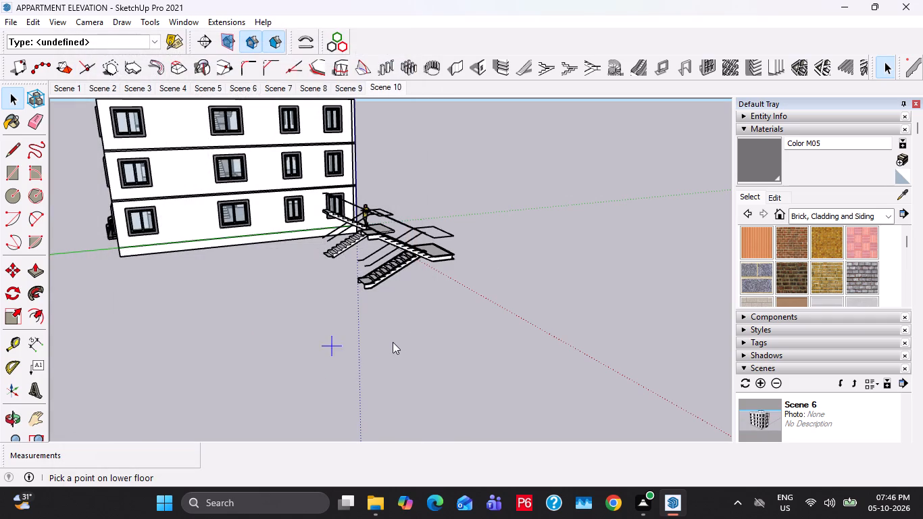
pyautogui.click(482, 296)
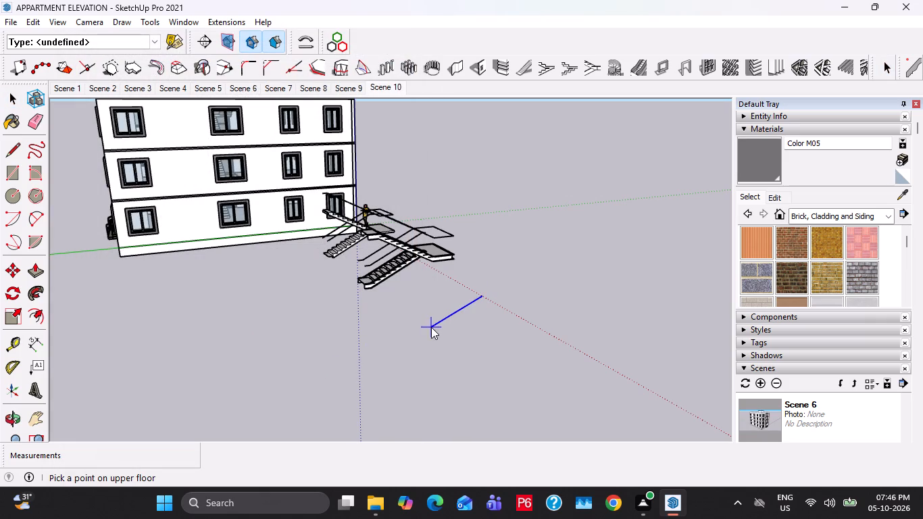
pyautogui.click(371, 331)
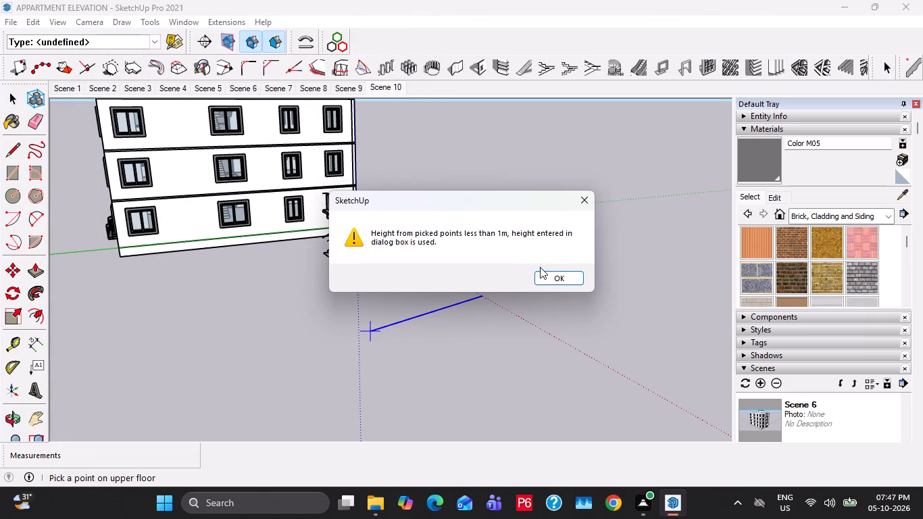
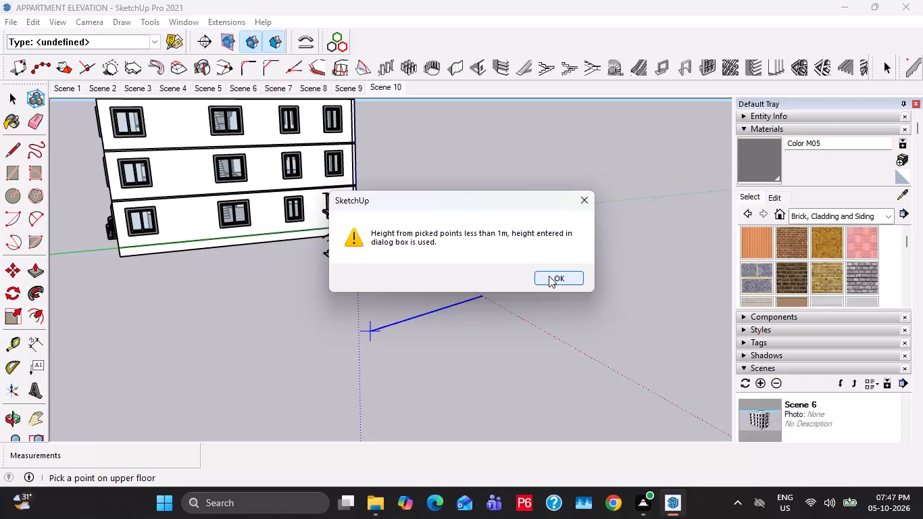
# Finish the escalator using the height entered in its dialog.
pyautogui.click(502, 303)
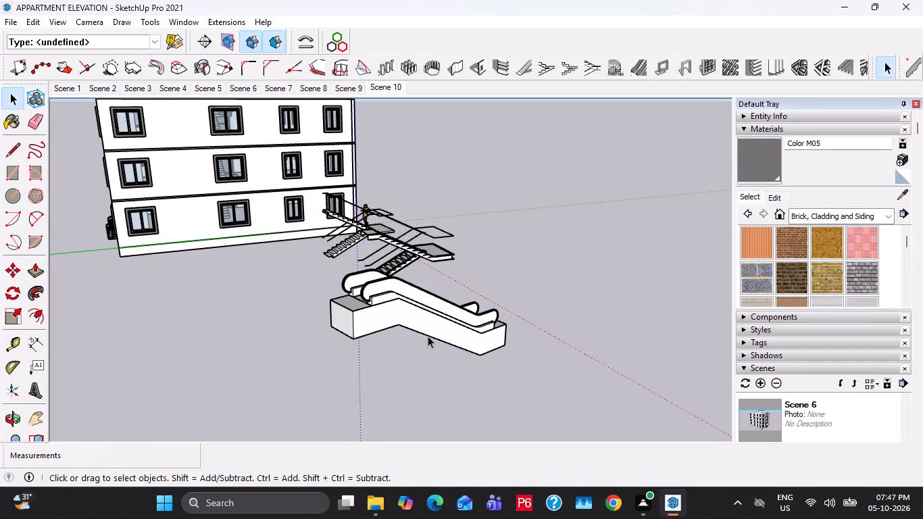
# Move the escalator about 14' 5" along the green direction, bringing its lower end close to the red axis.
pyautogui.moveTo(425, 338); pyautogui.dragTo(152, 424, button='middle')
pyautogui.scroll(9, 104, 320)
pyautogui.click(257, 351)
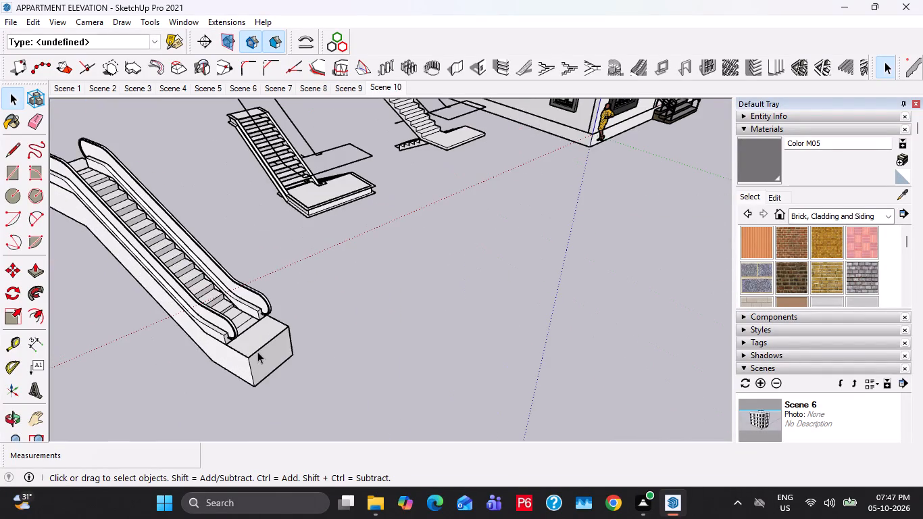
pyautogui.press('m')
pyautogui.click(259, 391)
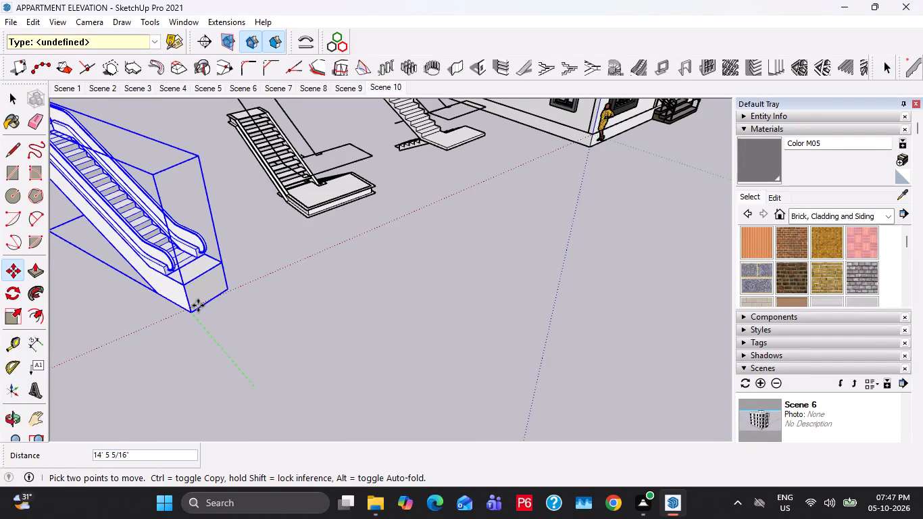
pyautogui.click(198, 305)
# Place a guide line along the red axis, past the staircases and the escalator.
pyautogui.press('space')
pyautogui.press('t')
pyautogui.doubleClick(307, 258)
pyautogui.press('space')
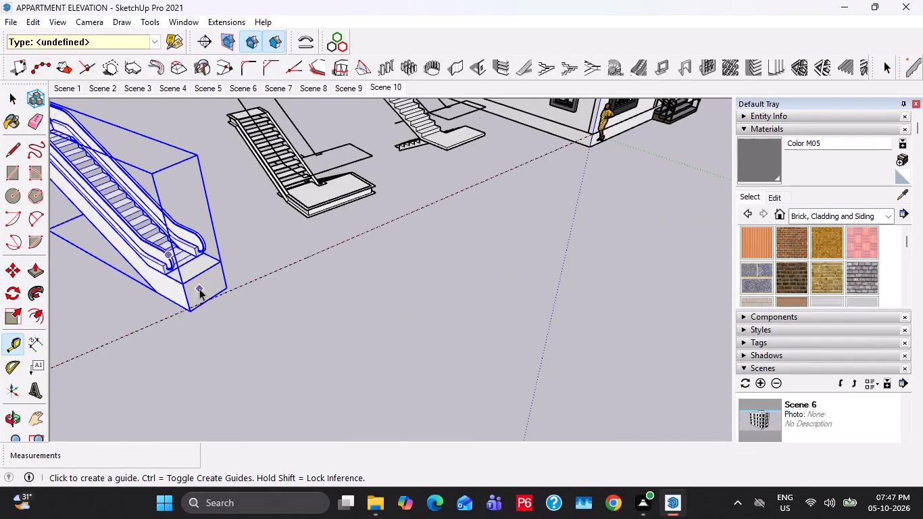
# Move the escalator by its bottom end corner onto the red-axis guide line and clear the selection.
pyautogui.scroll(3, 191, 291)
pyautogui.moveTo(199, 292); pyautogui.dragTo(338, 271, button='middle')
pyautogui.scroll(-3, 284, 327)
pyautogui.press('m')
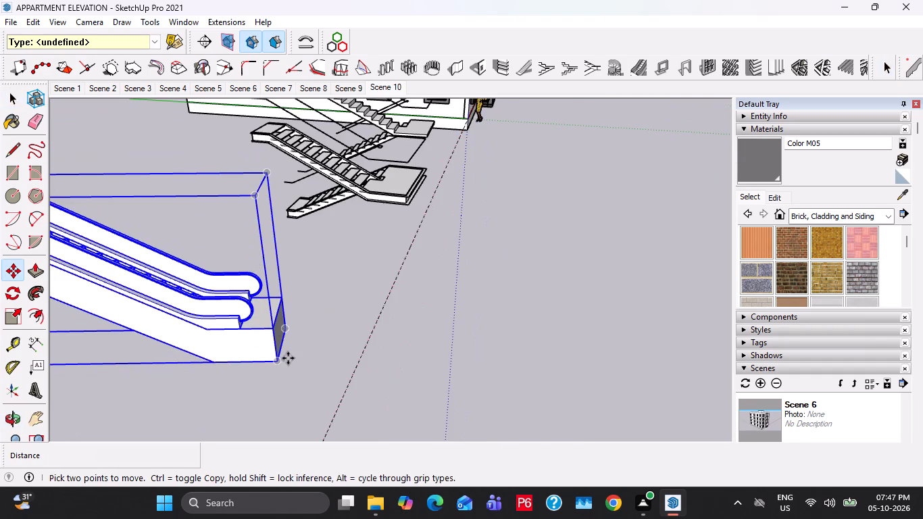
pyautogui.click(276, 364)
pyautogui.click(354, 378)
pyautogui.scroll(-10, 390, 341)
pyautogui.press('space')
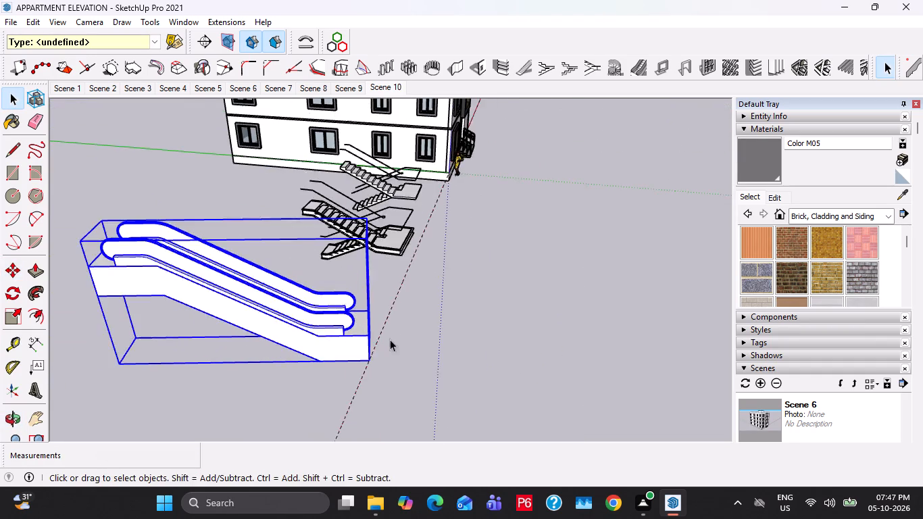
pyautogui.scroll(-3, 390, 339)
pyautogui.press('space')
pyautogui.click(348, 372)
# Build a left-to-right Staircase 2 with 10 risers per flight on the guide line beyond the escalator, angled about 91° on plan.
pyautogui.moveTo(270, 371); pyautogui.dragTo(509, 410, button='middle')
pyautogui.keyDown('shift'); pyautogui.moveTo(576, 351); pyautogui.dragTo(307, 333, button='middle'); pyautogui.keyUp('shift')
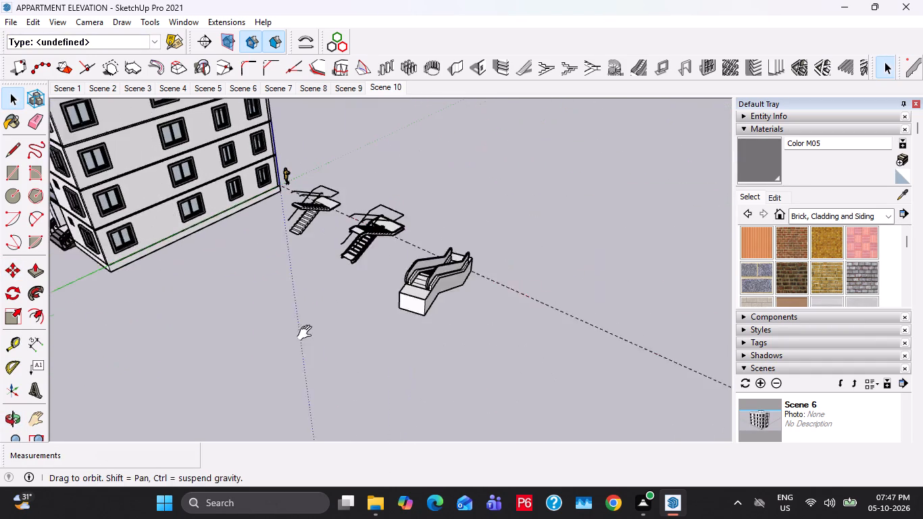
pyautogui.keyDown('shift'); pyautogui.moveTo(307, 333); pyautogui.dragTo(305, 332, button='middle'); pyautogui.keyUp('shift')
pyautogui.click(542, 70)
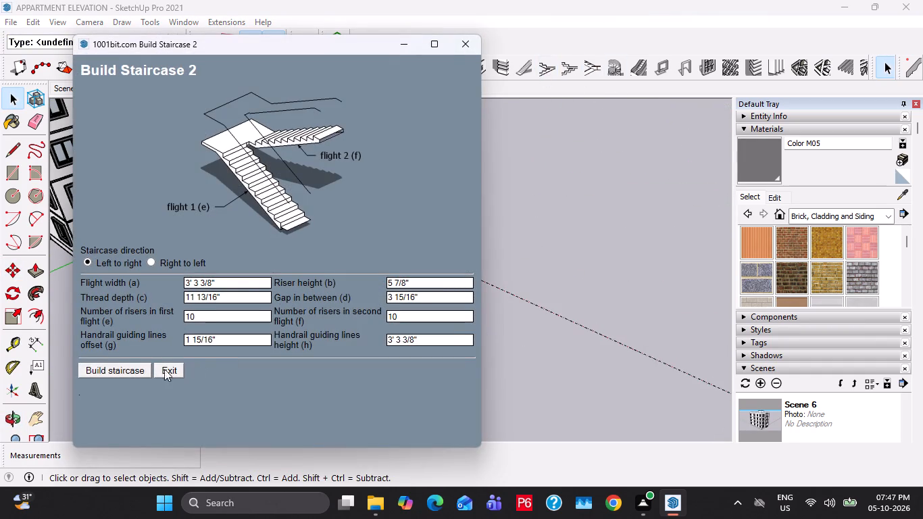
pyautogui.click(109, 368)
pyautogui.click(496, 289)
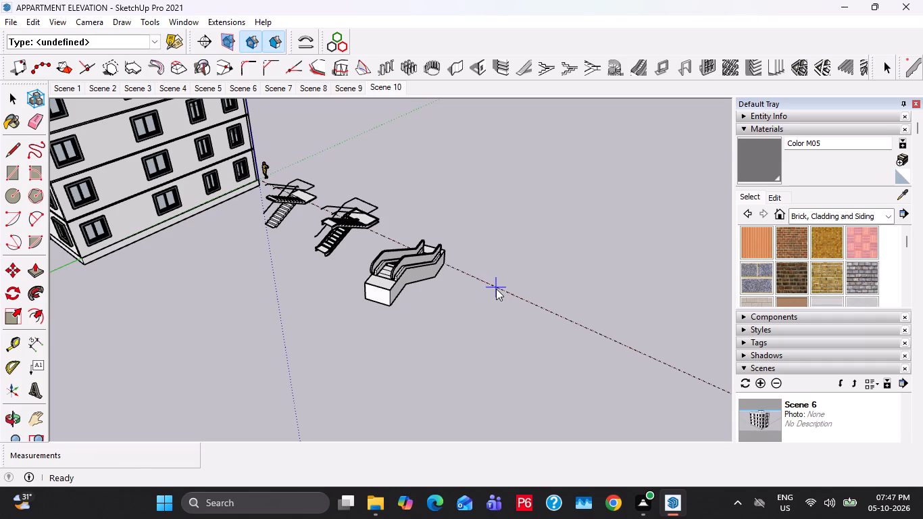
pyautogui.click(441, 341)
pyautogui.press('space')
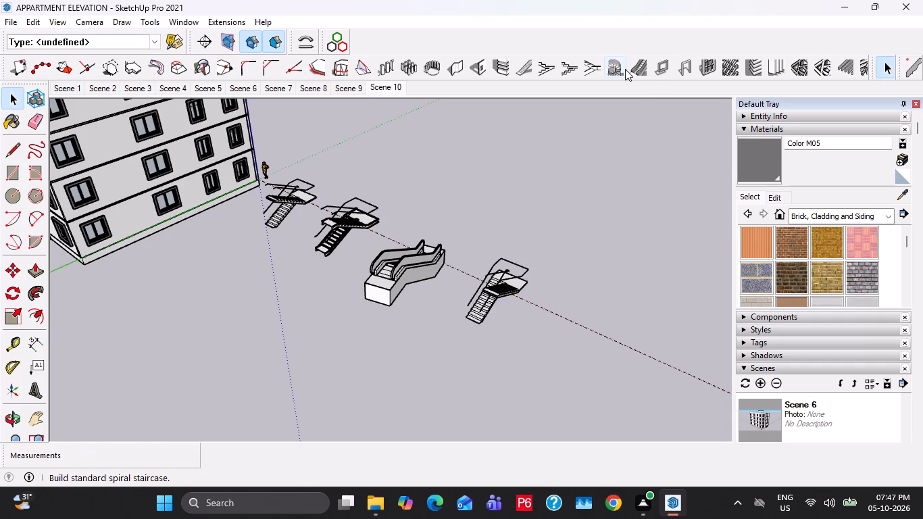
# Build a Type A spiral staircase with 20 risers, handrail and intermediate rails on the guide line beyond the last staircase.
pyautogui.click(624, 69)
pyautogui.click(117, 406)
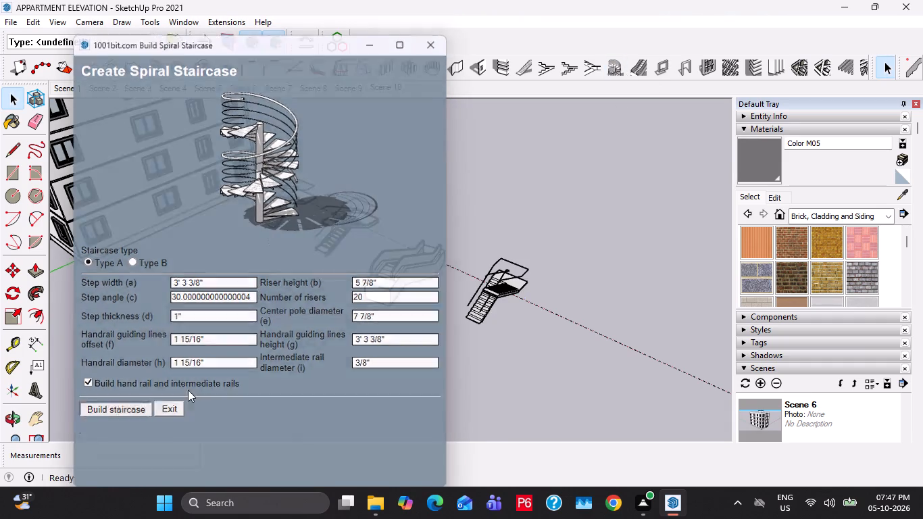
pyautogui.click(571, 325)
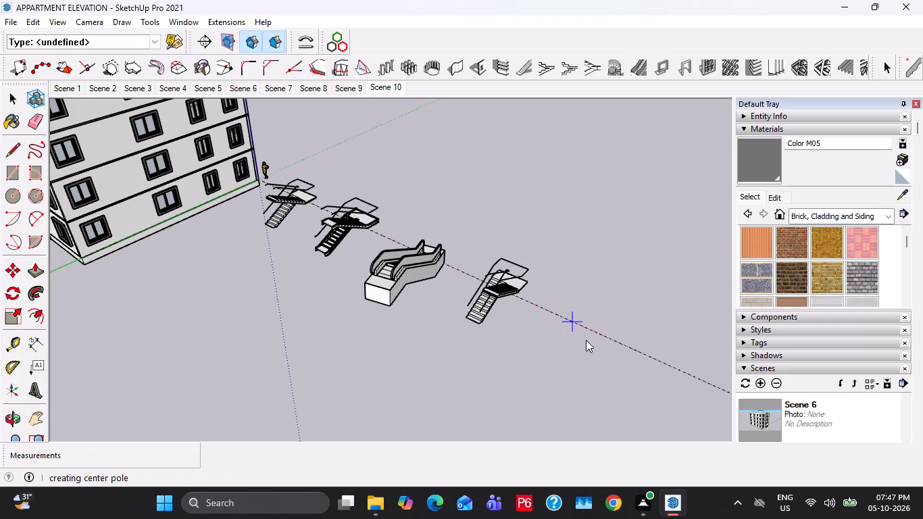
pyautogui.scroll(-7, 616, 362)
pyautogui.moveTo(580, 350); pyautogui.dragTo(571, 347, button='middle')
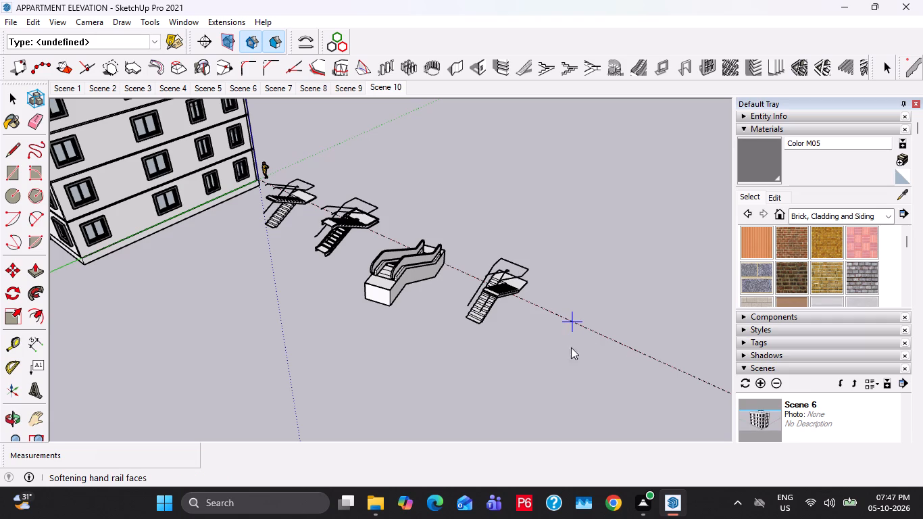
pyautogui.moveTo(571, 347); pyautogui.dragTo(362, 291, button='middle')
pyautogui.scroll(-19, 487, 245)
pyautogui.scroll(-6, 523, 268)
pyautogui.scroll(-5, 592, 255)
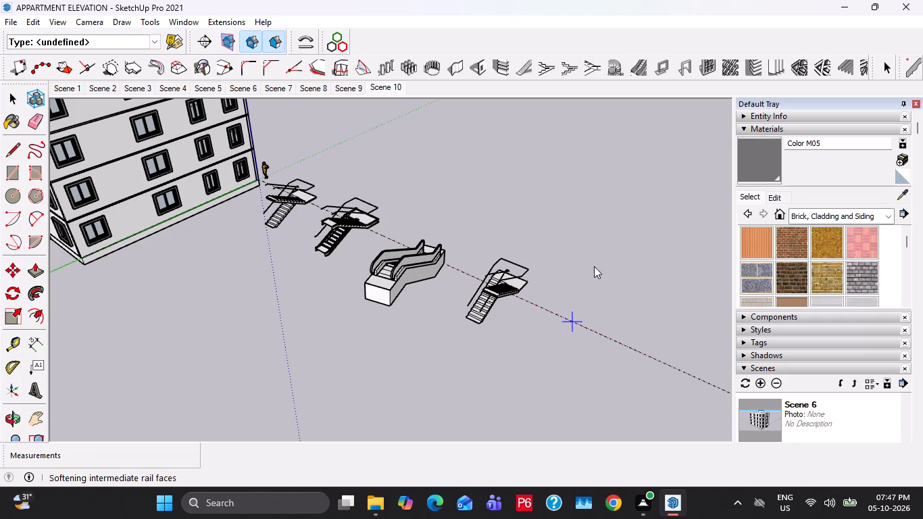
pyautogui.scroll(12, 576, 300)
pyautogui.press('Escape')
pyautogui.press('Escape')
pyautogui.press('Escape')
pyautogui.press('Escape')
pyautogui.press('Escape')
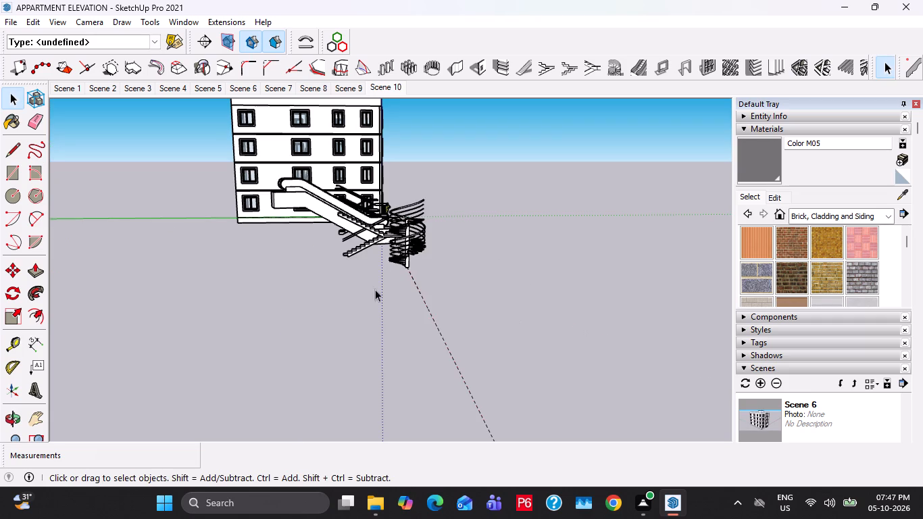
# Examine the spiral staircase close up from several sides, along with the neighbouring staircases and escalator.
pyautogui.moveTo(375, 289); pyautogui.dragTo(563, 420, button='middle')
pyautogui.scroll(3, 468, 352)
pyautogui.keyDown('shift'); pyautogui.moveTo(628, 385); pyautogui.dragTo(208, 318, button='middle'); pyautogui.keyUp('shift')
pyautogui.scroll(20, 352, 262)
pyautogui.moveTo(460, 294); pyautogui.dragTo(124, 317, button='middle')
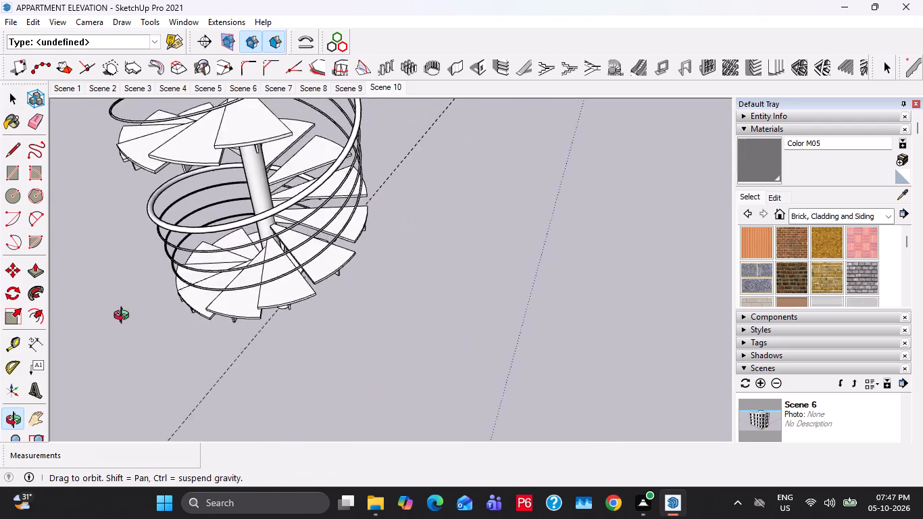
pyautogui.moveTo(124, 317); pyautogui.dragTo(110, 320, button='middle')
pyautogui.scroll(-3, 219, 229)
pyautogui.keyDown('shift'); pyautogui.moveTo(242, 212); pyautogui.dragTo(257, 174, button='middle'); pyautogui.keyUp('shift')
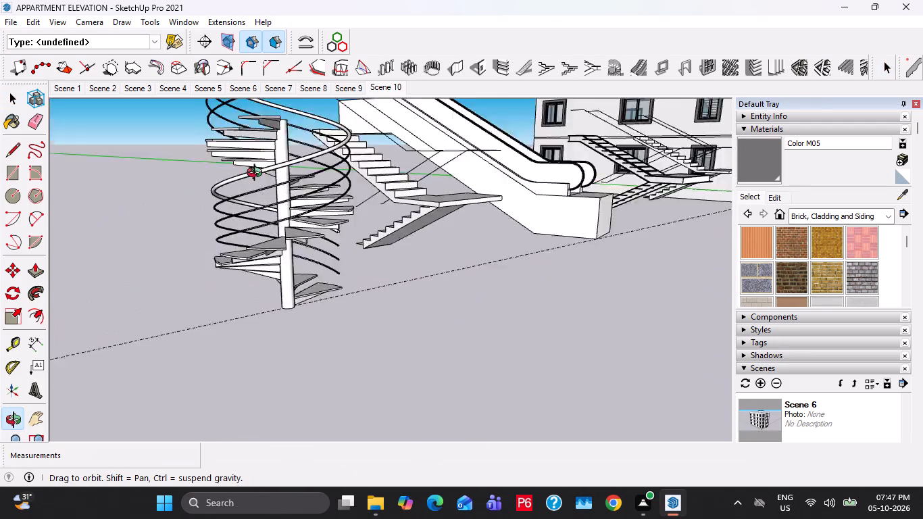
pyautogui.keyDown('shift'); pyautogui.moveTo(257, 174); pyautogui.dragTo(693, 253, button='middle'); pyautogui.keyUp('shift')
pyautogui.scroll(-3, 612, 291)
pyautogui.keyDown('shift'); pyautogui.moveTo(595, 293); pyautogui.dragTo(291, 276, button='middle'); pyautogui.keyUp('shift')
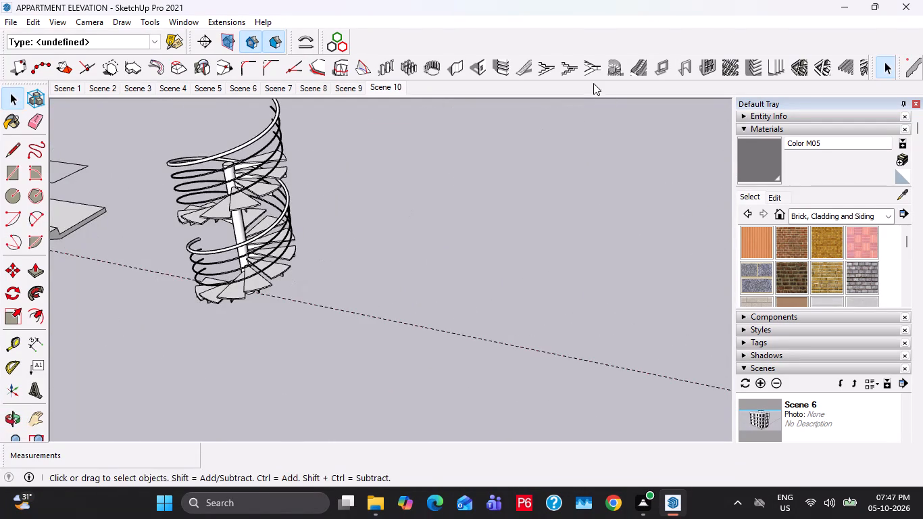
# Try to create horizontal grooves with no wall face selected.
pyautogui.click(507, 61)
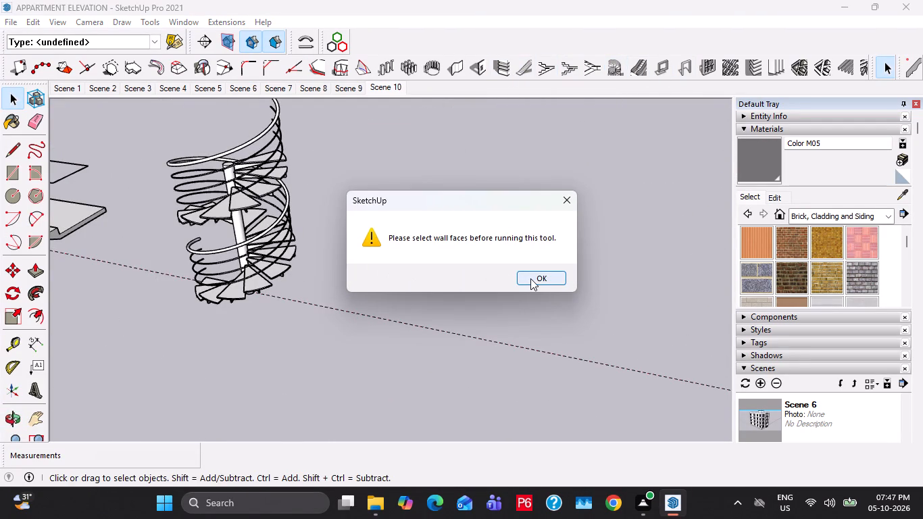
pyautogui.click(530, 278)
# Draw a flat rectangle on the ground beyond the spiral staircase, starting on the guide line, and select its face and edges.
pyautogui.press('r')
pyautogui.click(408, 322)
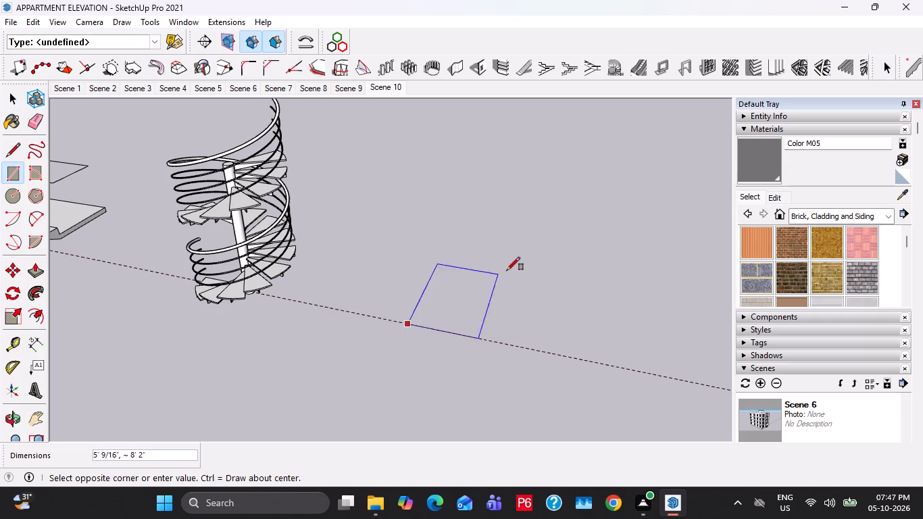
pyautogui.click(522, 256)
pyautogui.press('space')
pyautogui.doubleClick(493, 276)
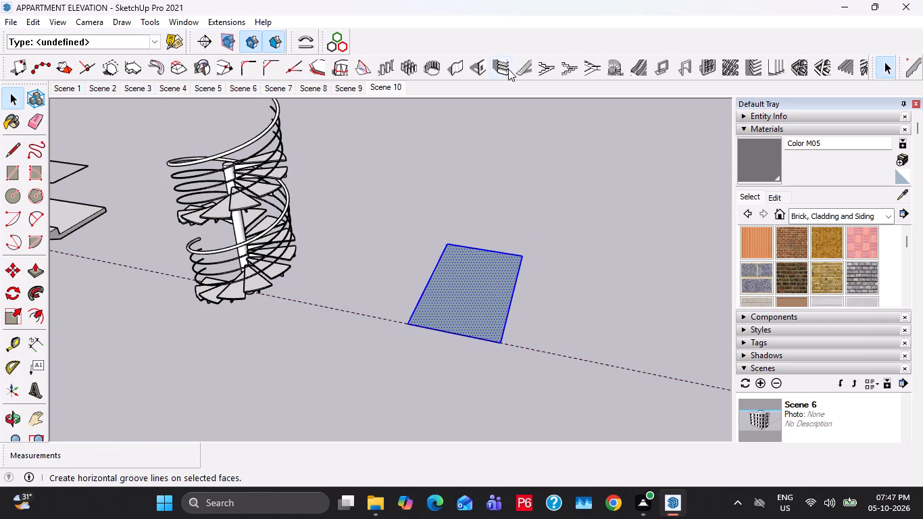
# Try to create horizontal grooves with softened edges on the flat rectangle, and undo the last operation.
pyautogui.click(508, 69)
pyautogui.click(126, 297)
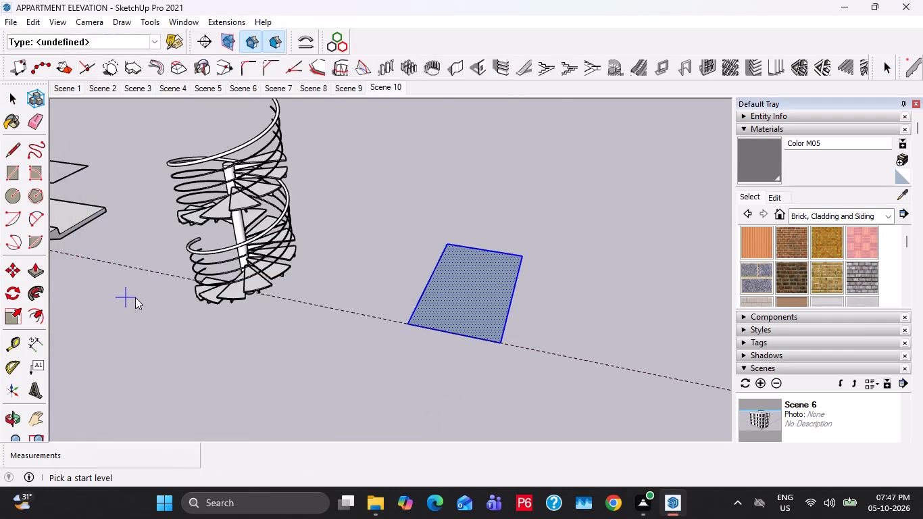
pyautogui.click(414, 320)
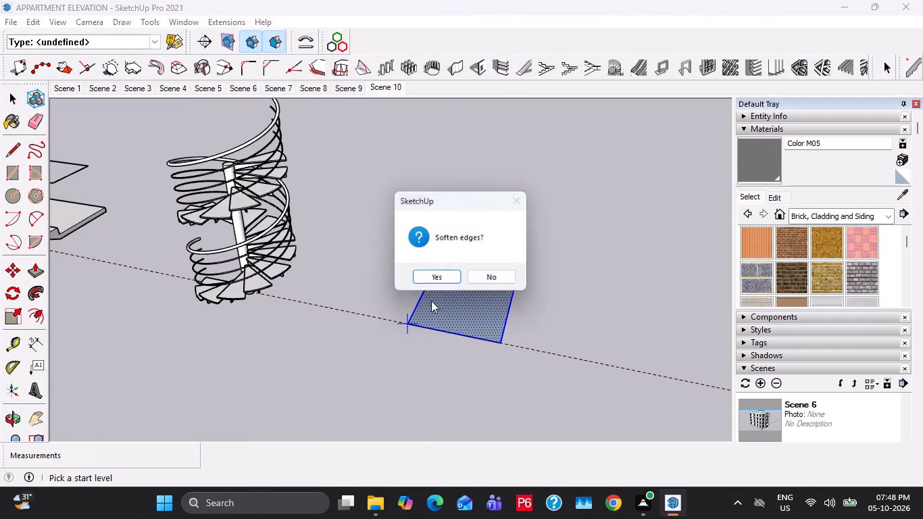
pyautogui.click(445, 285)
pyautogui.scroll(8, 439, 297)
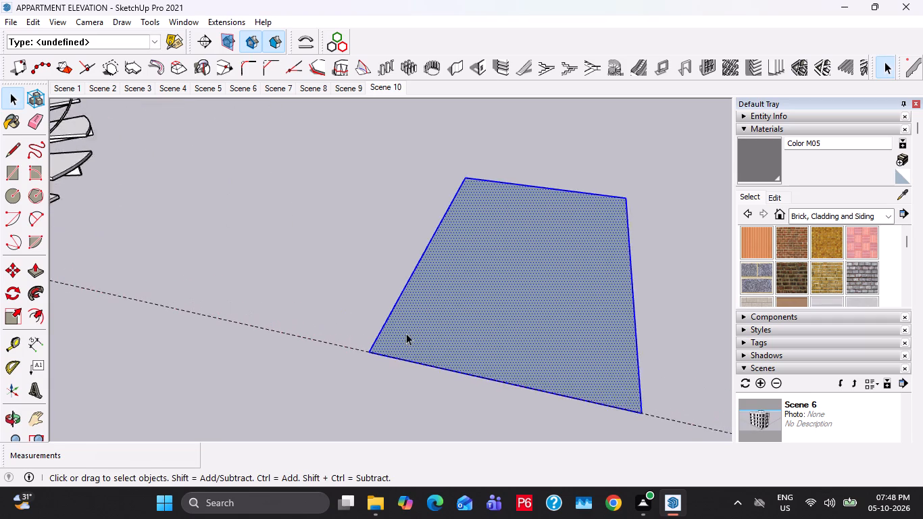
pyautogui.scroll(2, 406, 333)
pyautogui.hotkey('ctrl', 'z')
# Draw a ground rectangle from the guide line beyond the spiral staircase and push/pull it upward into a box.
pyautogui.scroll(-5, 395, 316)
pyautogui.press('r')
pyautogui.click(388, 340)
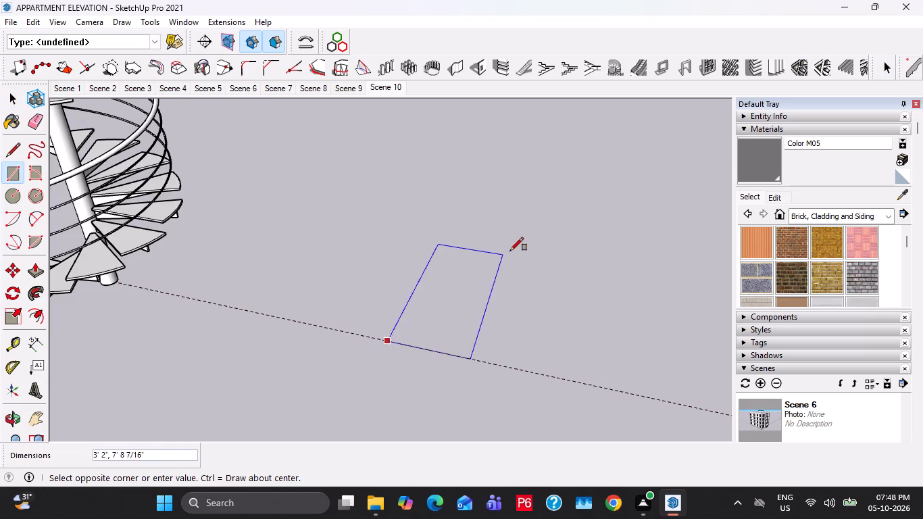
pyautogui.click(510, 251)
pyautogui.press('space')
pyautogui.press('p')
pyautogui.click(462, 297)
pyautogui.click(447, 227)
pyautogui.press('space')
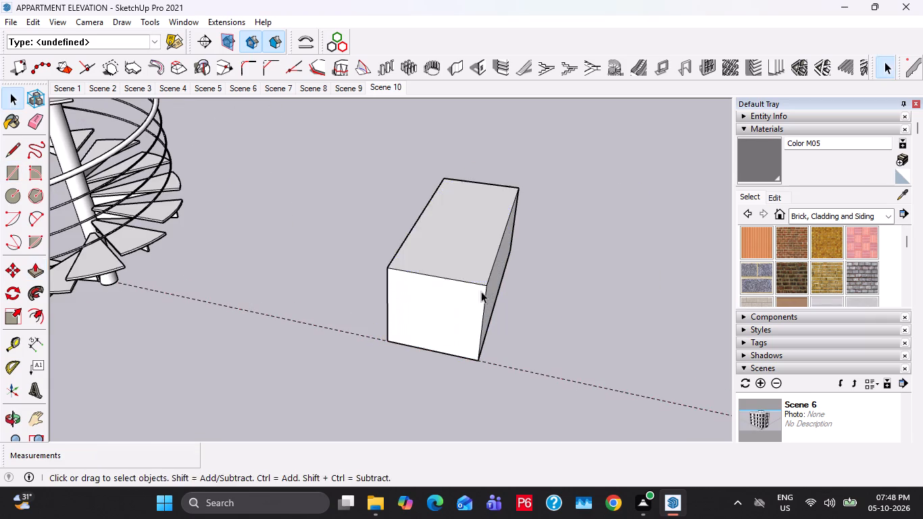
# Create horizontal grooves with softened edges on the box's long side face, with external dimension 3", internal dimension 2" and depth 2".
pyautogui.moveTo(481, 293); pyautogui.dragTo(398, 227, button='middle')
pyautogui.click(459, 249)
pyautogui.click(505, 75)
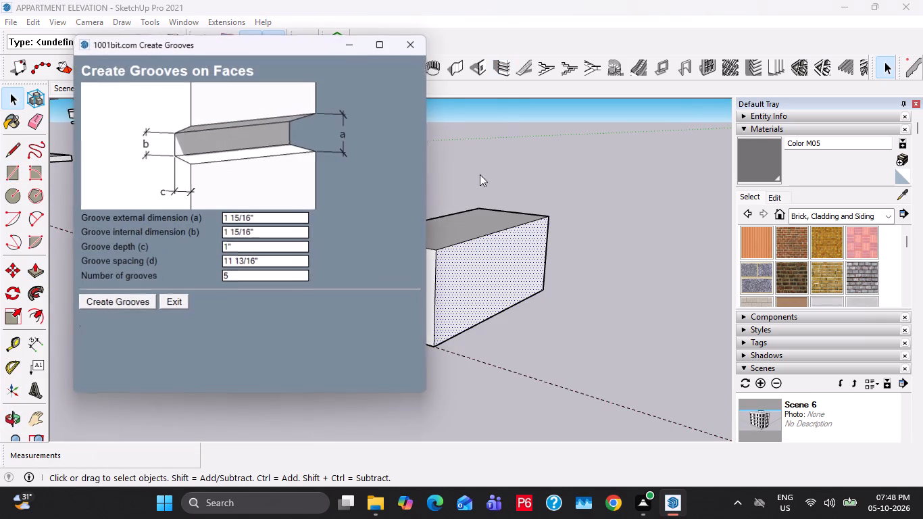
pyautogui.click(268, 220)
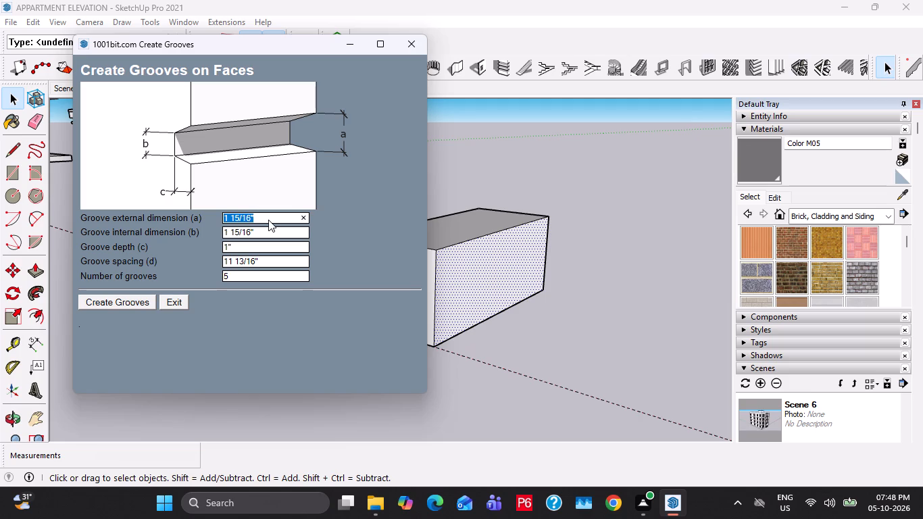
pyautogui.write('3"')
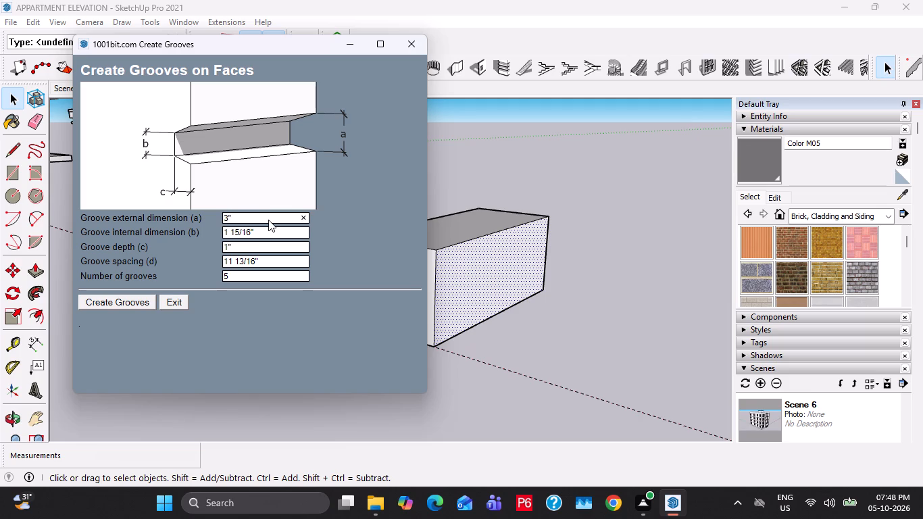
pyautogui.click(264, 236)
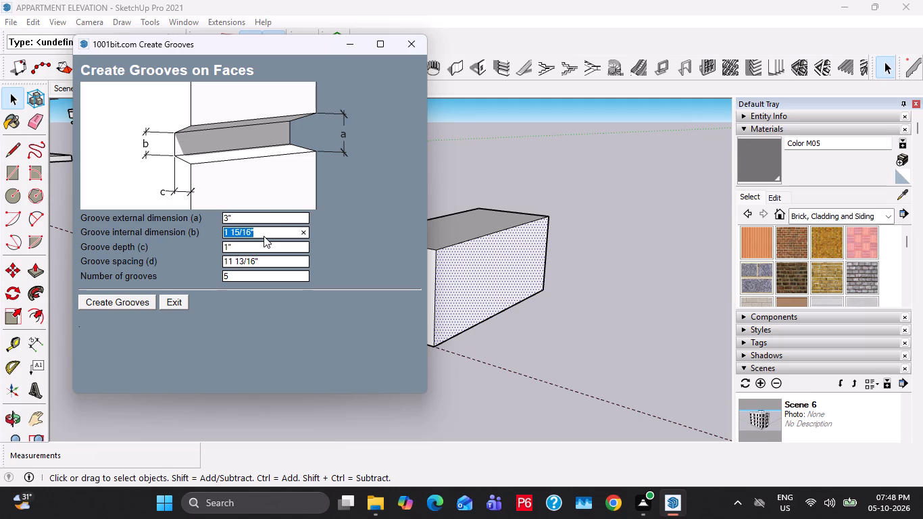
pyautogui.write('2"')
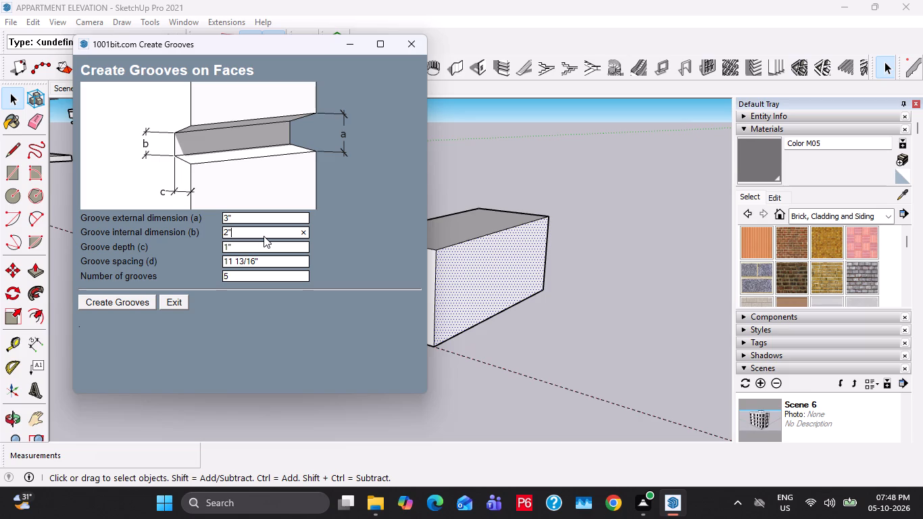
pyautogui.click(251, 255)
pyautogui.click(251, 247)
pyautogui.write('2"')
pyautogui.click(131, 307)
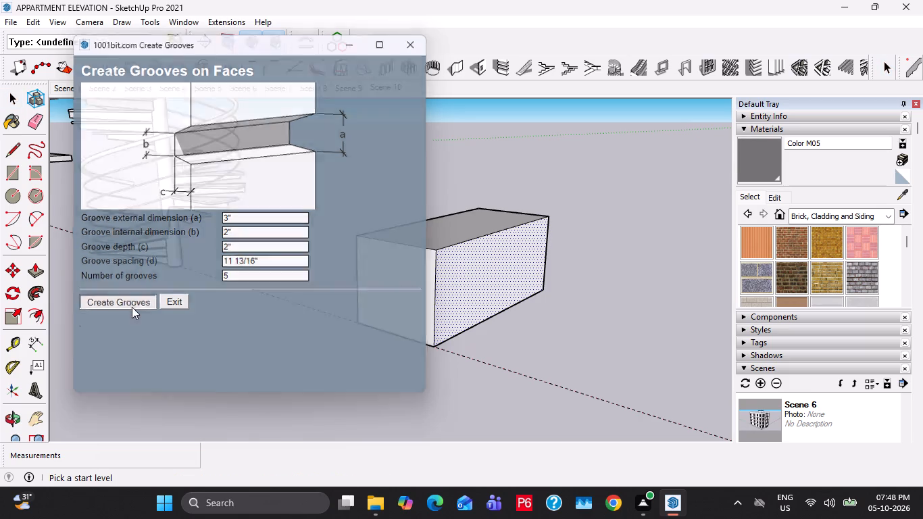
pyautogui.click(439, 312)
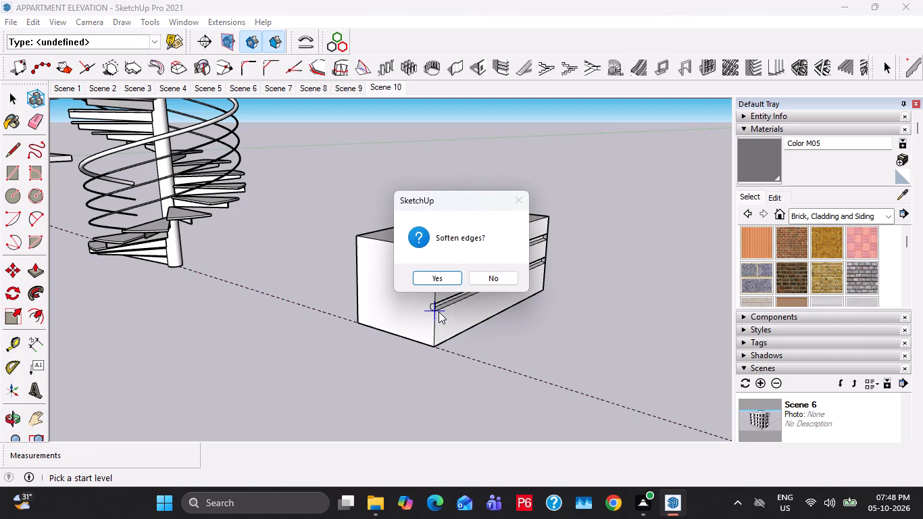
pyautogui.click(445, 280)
# Delete all the sample staircases, the escalator, the spiral stair, the grooved box and the guide line beside the building.
pyautogui.scroll(6, 439, 291)
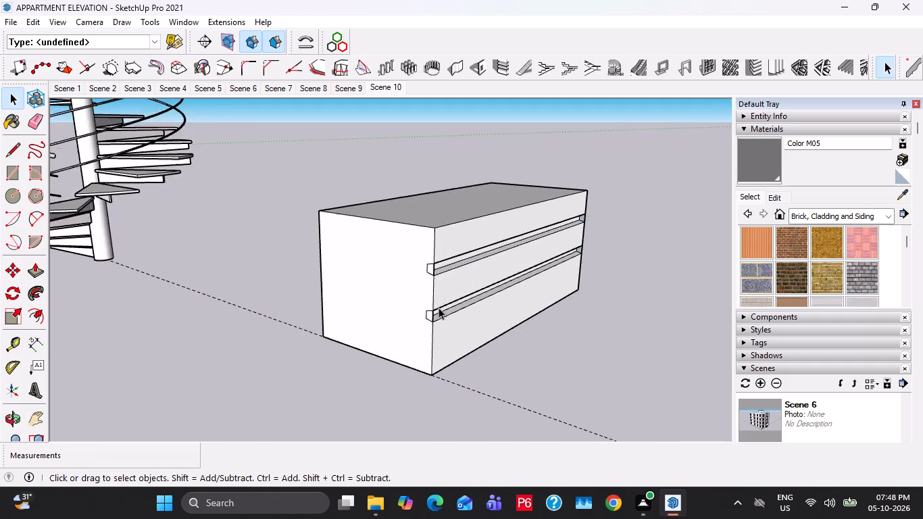
pyautogui.scroll(10, 439, 307)
pyautogui.moveTo(432, 320); pyautogui.dragTo(138, 283, button='middle')
pyautogui.scroll(-6, 471, 288)
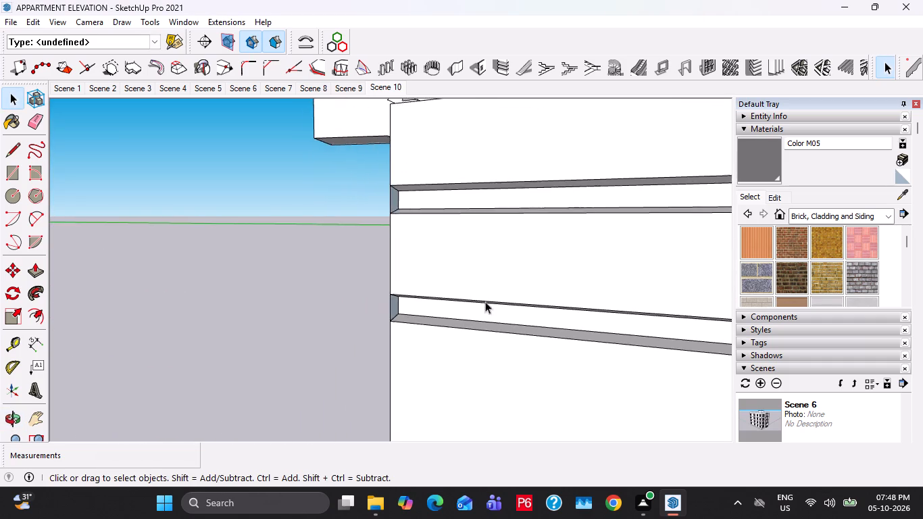
pyautogui.scroll(-20, 485, 301)
pyautogui.scroll(-3, 485, 301)
pyautogui.moveTo(444, 298); pyautogui.dragTo(652, 343, button='middle')
pyautogui.scroll(-7, 576, 331)
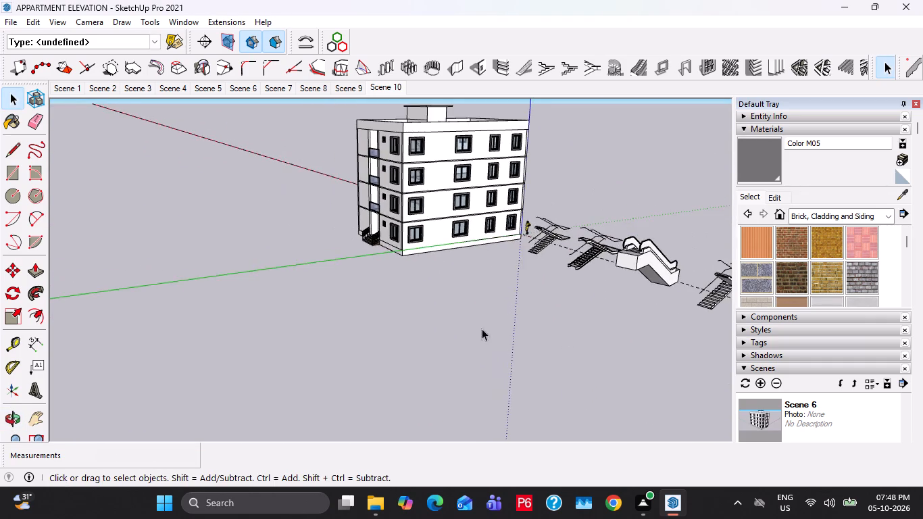
pyautogui.moveTo(482, 328); pyautogui.dragTo(428, 352, button='middle')
pyautogui.keyDown('shift'); pyautogui.scroll(-5, 432, 352); pyautogui.keyUp('shift')
pyautogui.moveTo(593, 216); pyautogui.dragTo(423, 294)
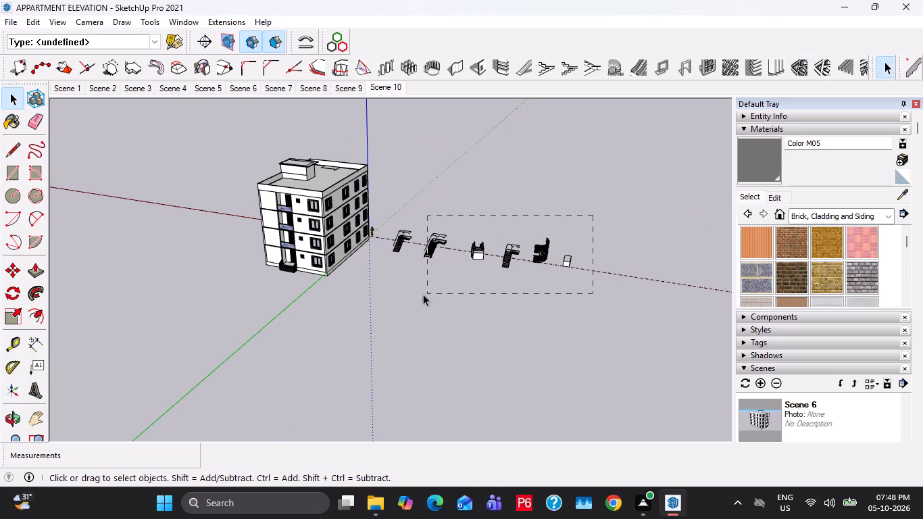
pyautogui.moveTo(423, 294); pyautogui.dragTo(380, 294)
pyautogui.press('Delete')
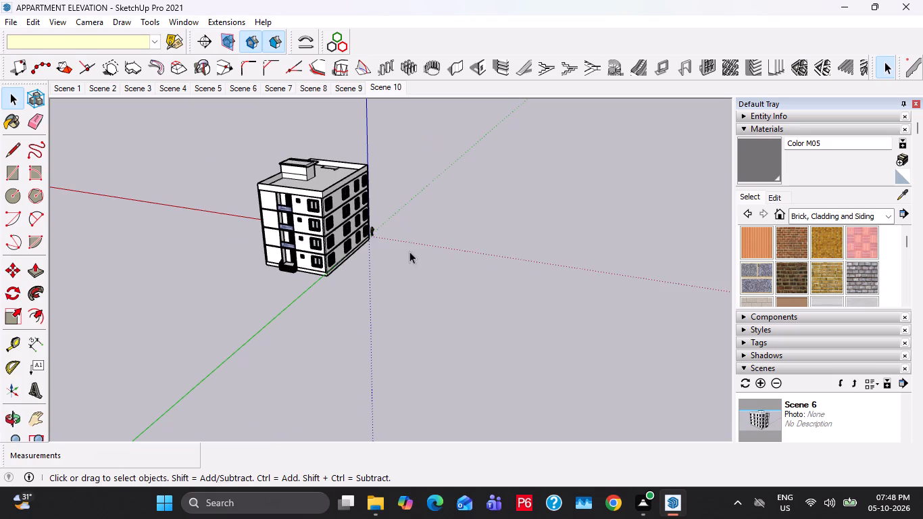
# Draw a circle on the ground beside the apartment building, near the scale figure.
pyautogui.scroll(16, 409, 251)
pyautogui.scroll(2, 441, 83)
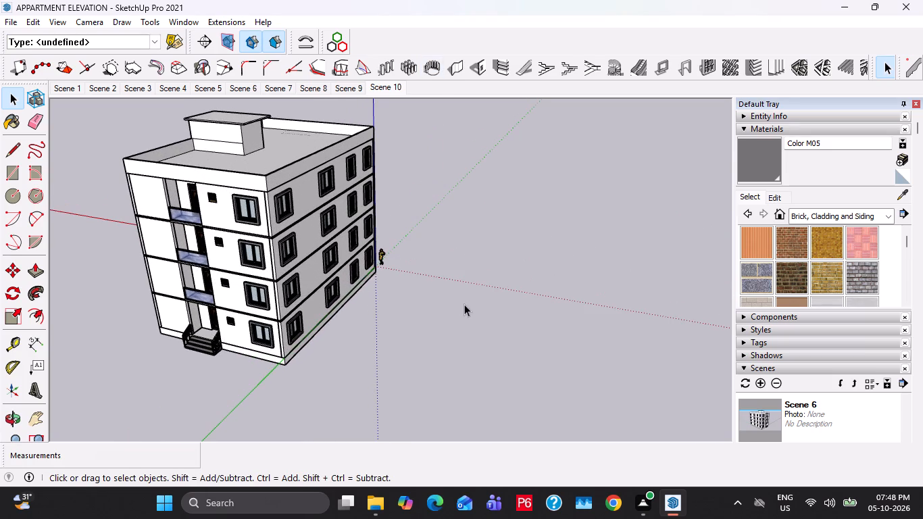
pyautogui.scroll(15, 464, 304)
pyautogui.click(453, 314)
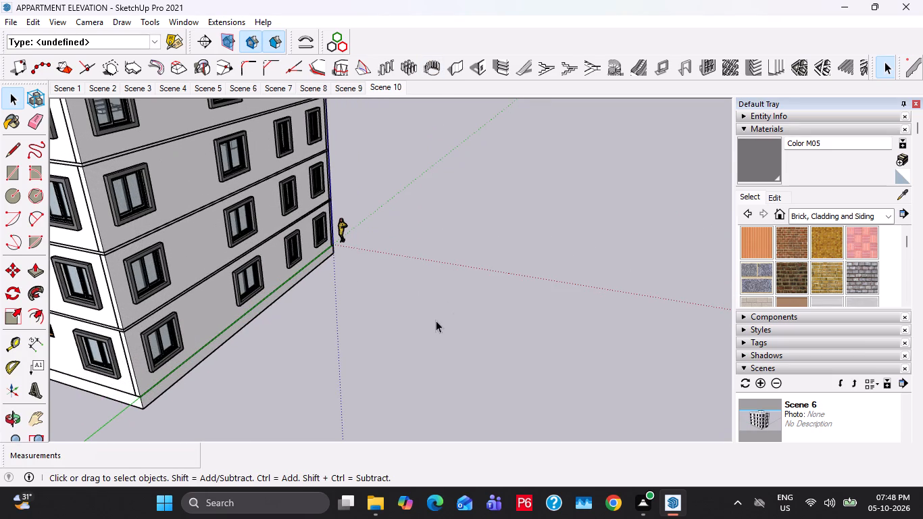
pyautogui.scroll(10, 434, 322)
pyautogui.press('c')
pyautogui.click(438, 312)
pyautogui.click(488, 342)
pyautogui.press('space')
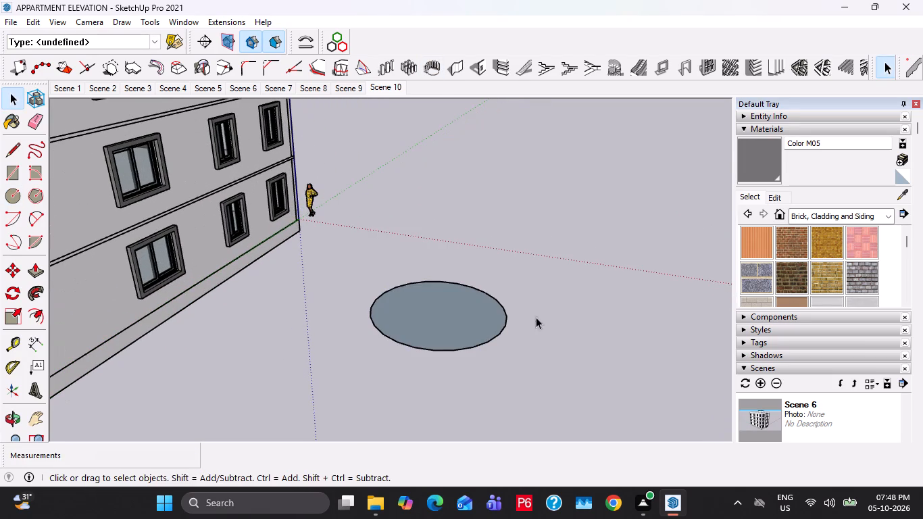
# Draw a small rectangle on the ground just outside the circle and push/pull it upward into a tall post.
pyautogui.press('r')
pyautogui.click(535, 316)
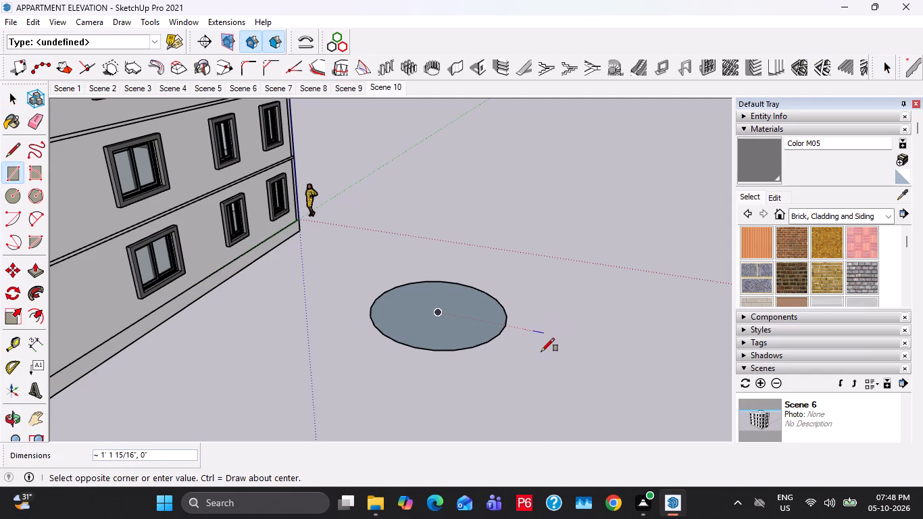
pyautogui.scroll(14, 537, 356)
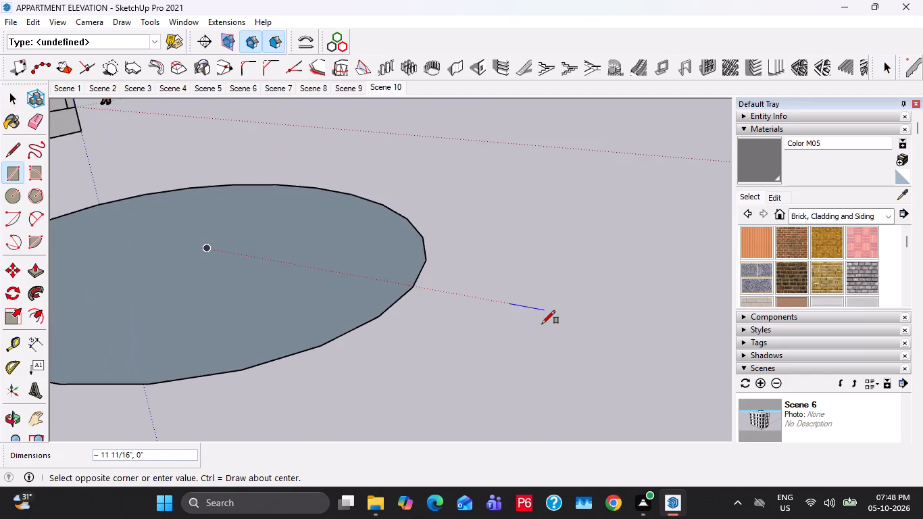
pyautogui.click(537, 328)
pyautogui.press('space')
pyautogui.press('p')
pyautogui.click(524, 316)
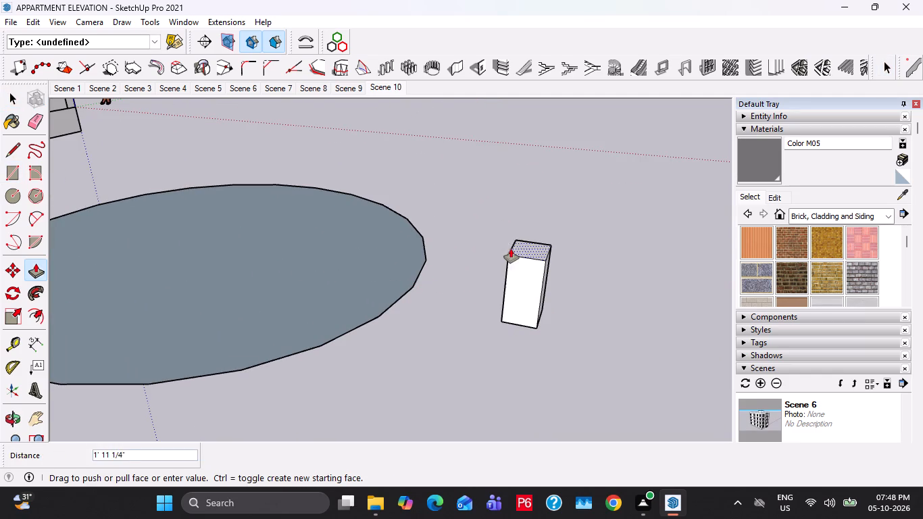
pyautogui.click(514, 165)
pyautogui.press('space')
# Make the whole post, with all its faces and edges, a group.
pyautogui.tripleClick(537, 230)
pyautogui.rightClick(537, 230)
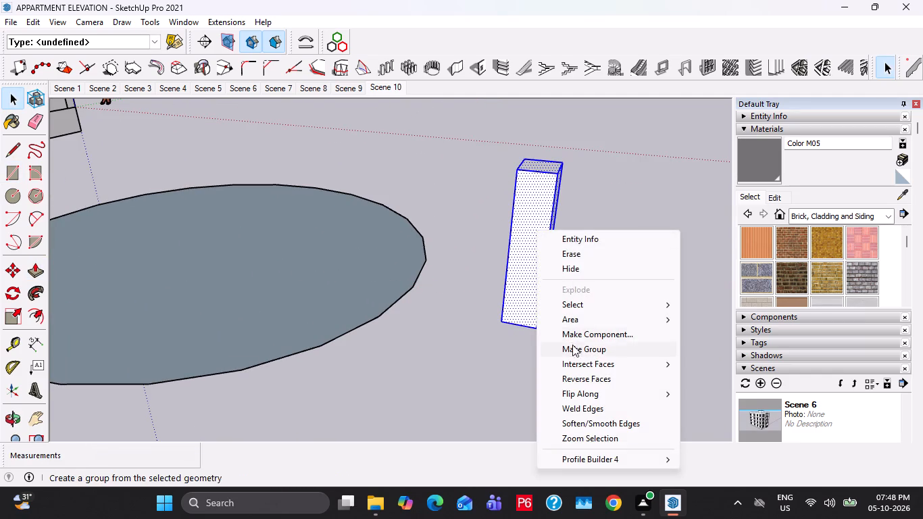
pyautogui.click(578, 354)
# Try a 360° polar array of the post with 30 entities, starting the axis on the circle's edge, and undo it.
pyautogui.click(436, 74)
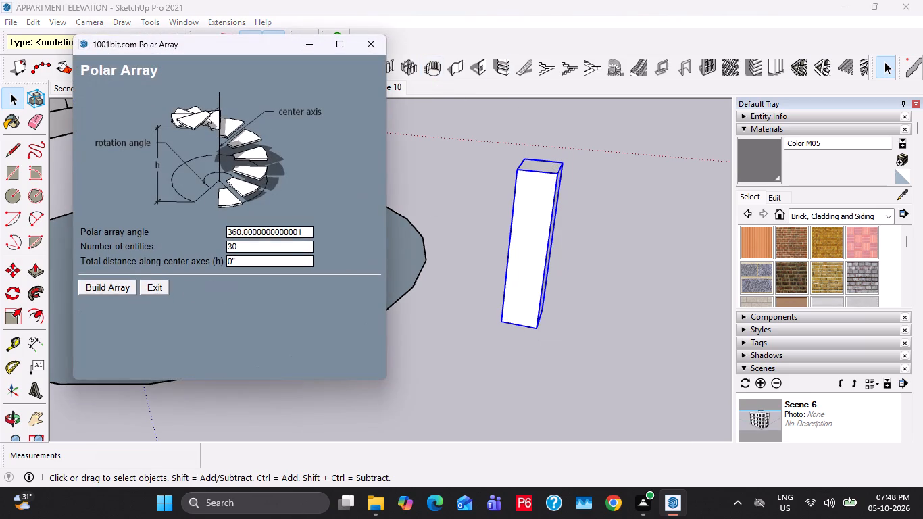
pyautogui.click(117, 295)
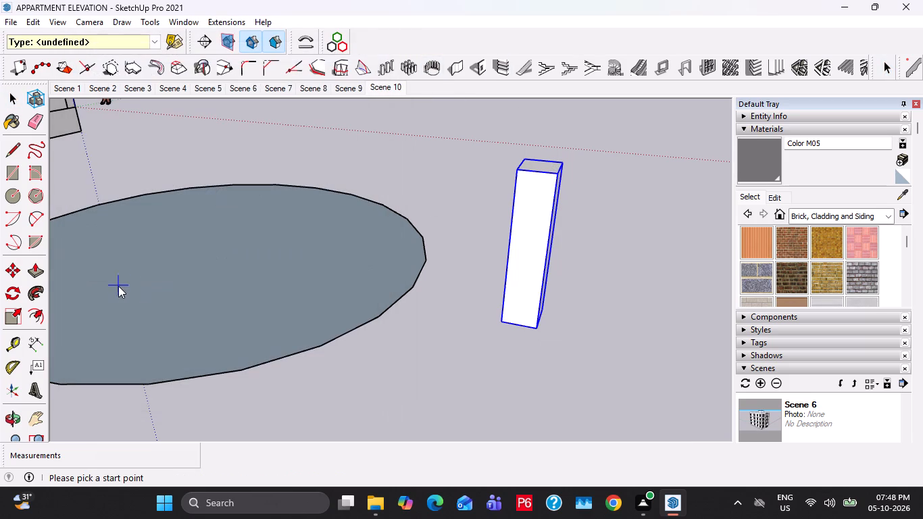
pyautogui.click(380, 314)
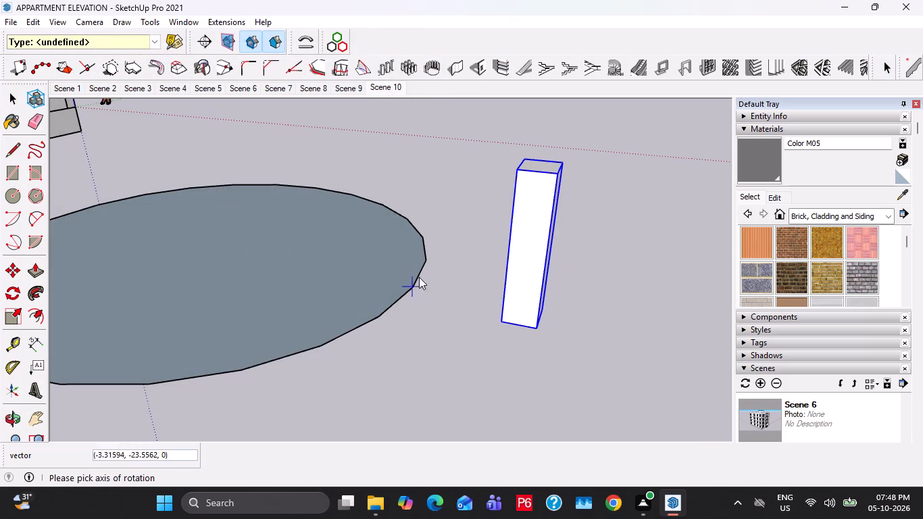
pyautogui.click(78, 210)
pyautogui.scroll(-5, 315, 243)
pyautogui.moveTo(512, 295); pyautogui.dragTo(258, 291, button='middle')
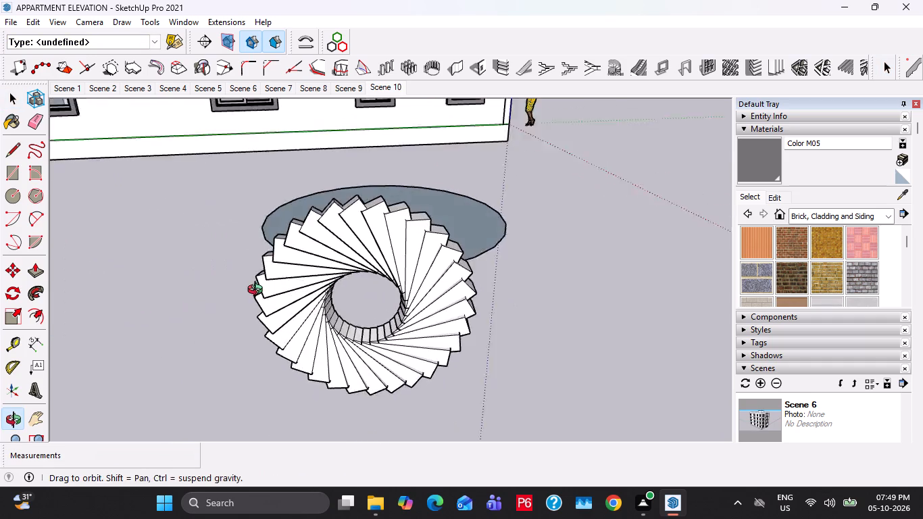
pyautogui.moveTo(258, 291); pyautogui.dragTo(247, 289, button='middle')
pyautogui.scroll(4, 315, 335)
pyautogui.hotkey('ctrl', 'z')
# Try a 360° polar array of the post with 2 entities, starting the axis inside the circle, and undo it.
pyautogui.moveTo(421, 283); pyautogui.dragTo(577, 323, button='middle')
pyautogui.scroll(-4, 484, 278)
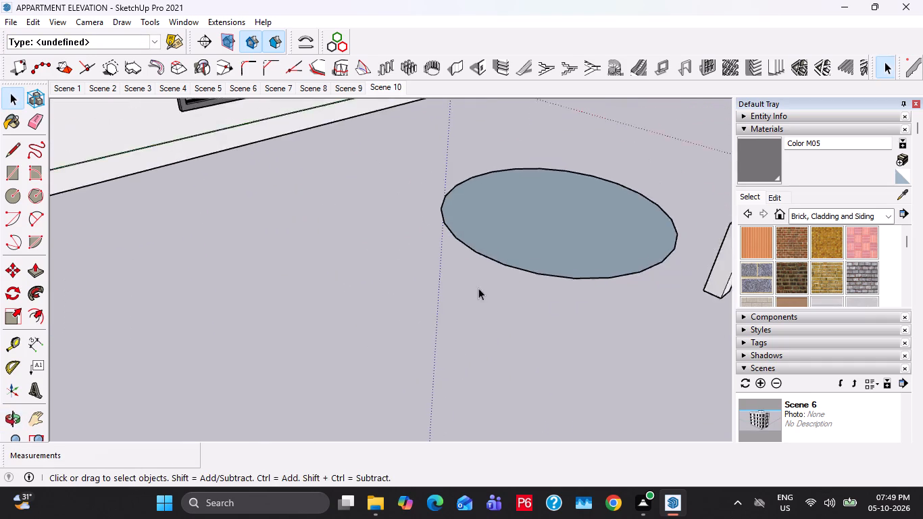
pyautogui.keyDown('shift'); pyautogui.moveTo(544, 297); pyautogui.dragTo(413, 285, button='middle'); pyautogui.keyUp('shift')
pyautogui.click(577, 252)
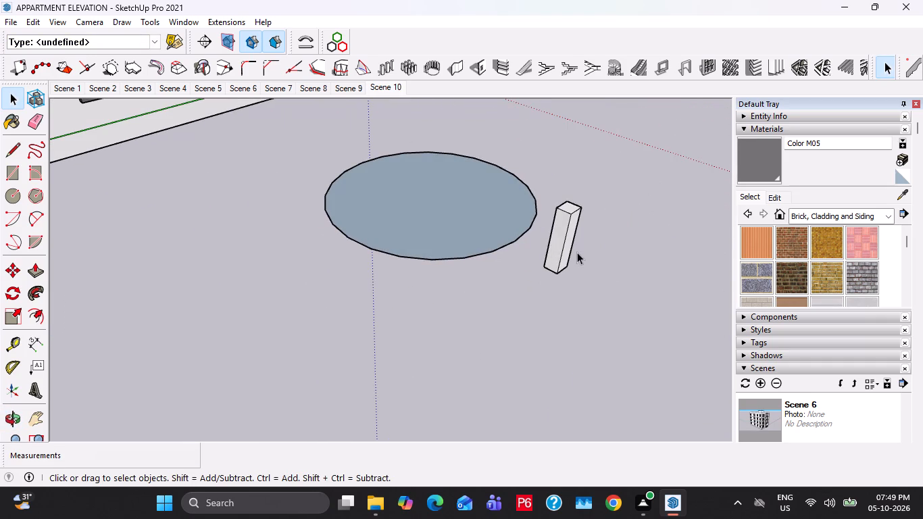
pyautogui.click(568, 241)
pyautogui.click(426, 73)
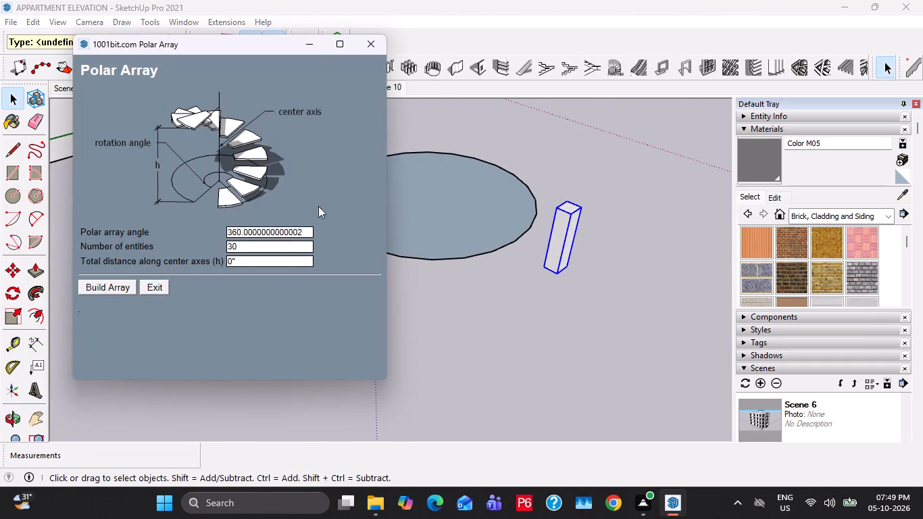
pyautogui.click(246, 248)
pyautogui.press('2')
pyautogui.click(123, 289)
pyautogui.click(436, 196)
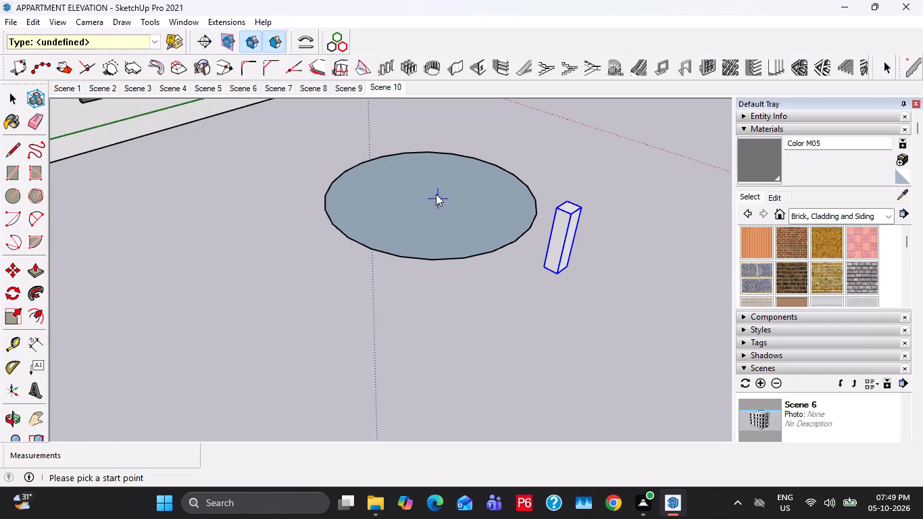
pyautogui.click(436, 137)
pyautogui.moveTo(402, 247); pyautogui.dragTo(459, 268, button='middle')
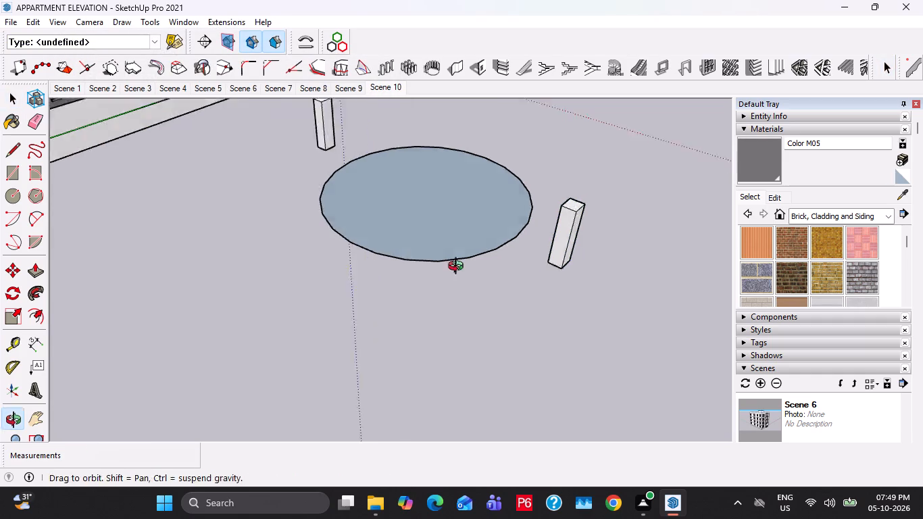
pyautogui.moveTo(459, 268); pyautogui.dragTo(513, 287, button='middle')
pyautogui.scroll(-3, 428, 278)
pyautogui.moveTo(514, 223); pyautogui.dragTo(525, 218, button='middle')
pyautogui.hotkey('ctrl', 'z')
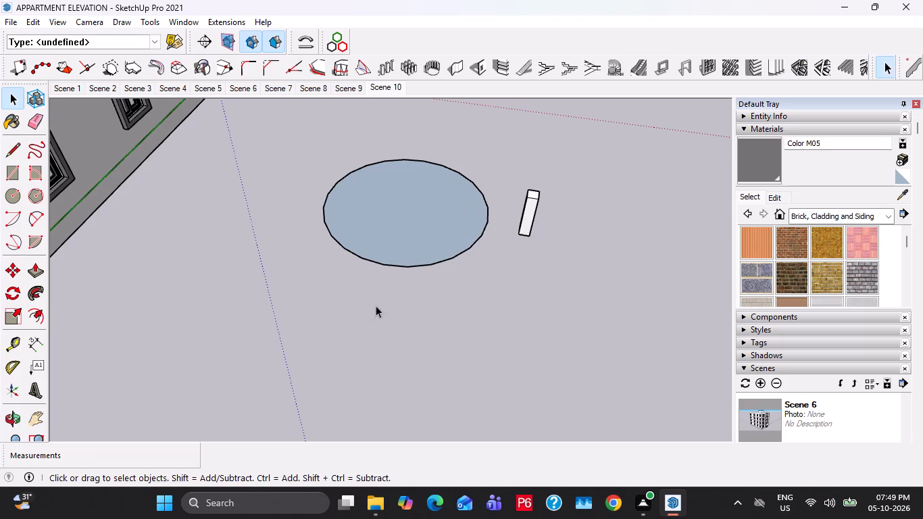
# Move the post group so that its bottom corner sits on the circle's edge.
pyautogui.click(530, 216)
pyautogui.press('m')
pyautogui.scroll(4, 531, 243)
pyautogui.click(517, 232)
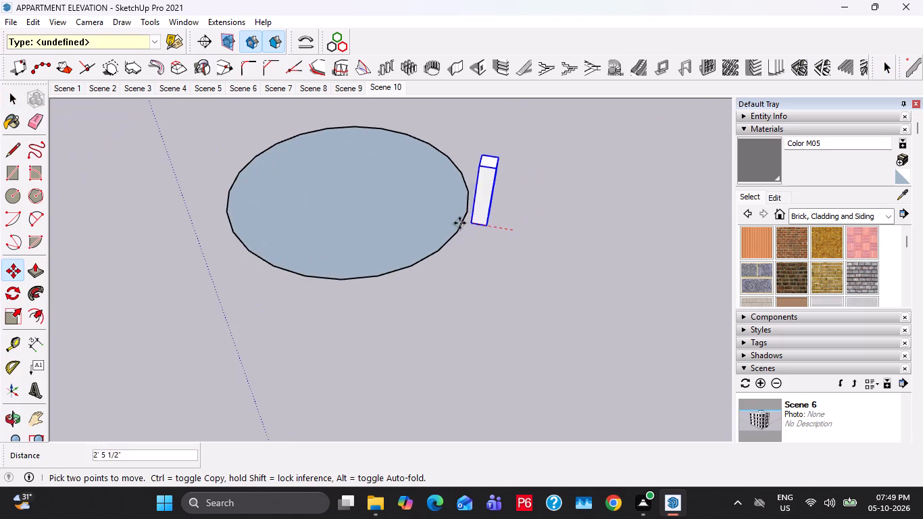
pyautogui.click(453, 222)
pyautogui.scroll(7, 482, 224)
pyautogui.click(457, 219)
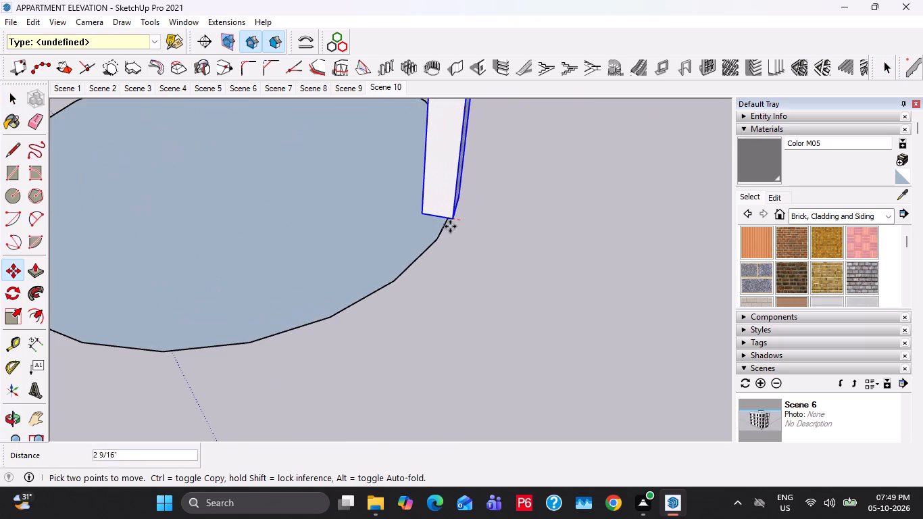
pyautogui.click(441, 238)
pyautogui.press('space')
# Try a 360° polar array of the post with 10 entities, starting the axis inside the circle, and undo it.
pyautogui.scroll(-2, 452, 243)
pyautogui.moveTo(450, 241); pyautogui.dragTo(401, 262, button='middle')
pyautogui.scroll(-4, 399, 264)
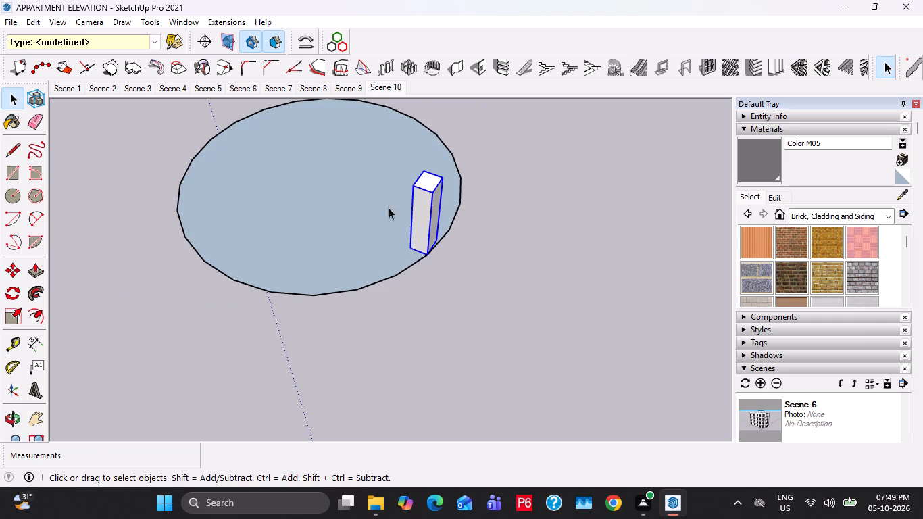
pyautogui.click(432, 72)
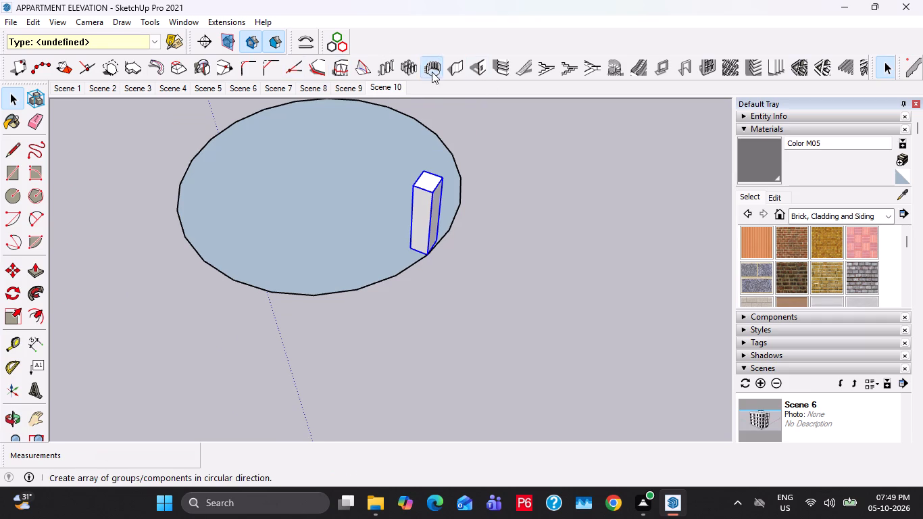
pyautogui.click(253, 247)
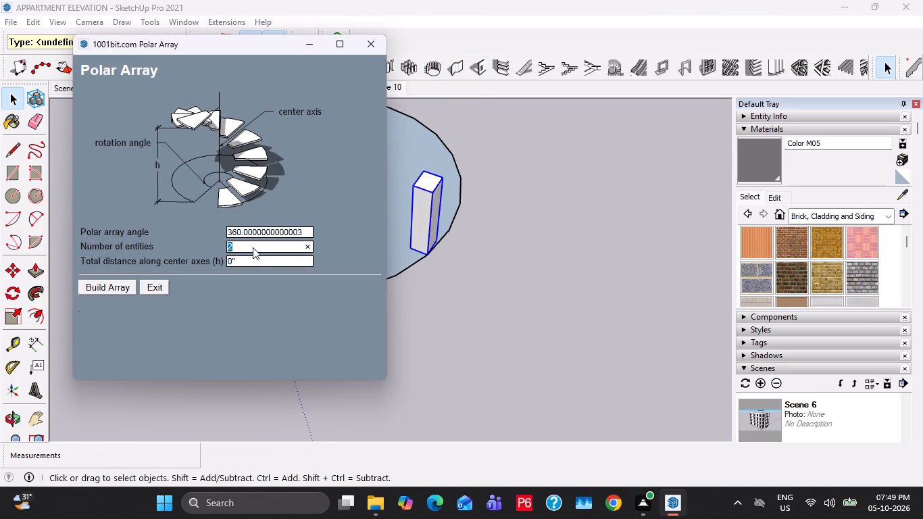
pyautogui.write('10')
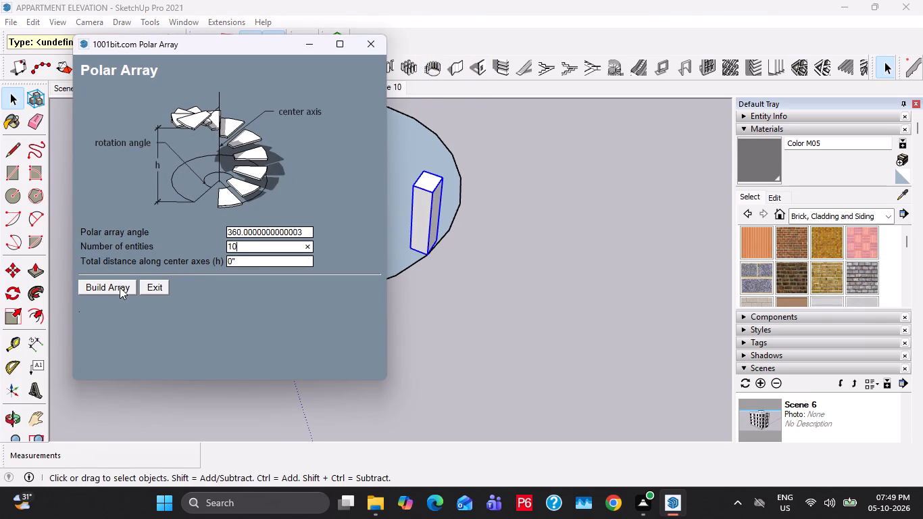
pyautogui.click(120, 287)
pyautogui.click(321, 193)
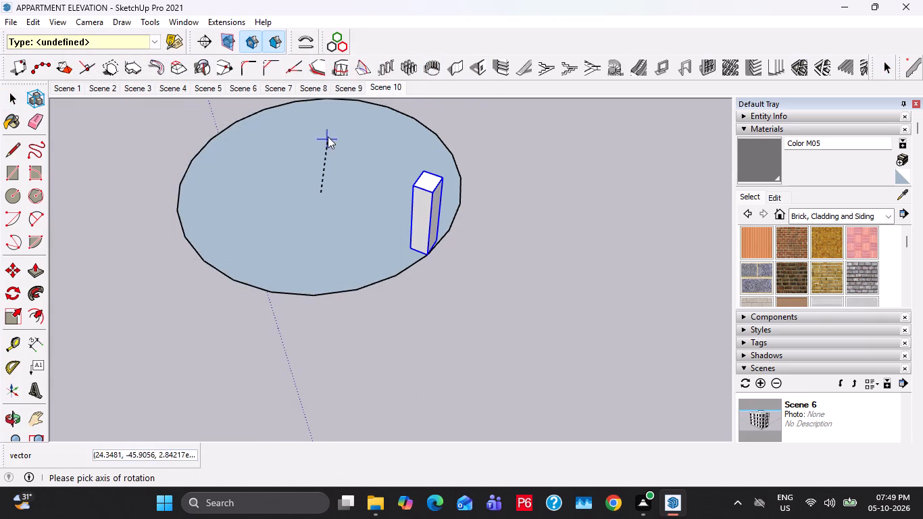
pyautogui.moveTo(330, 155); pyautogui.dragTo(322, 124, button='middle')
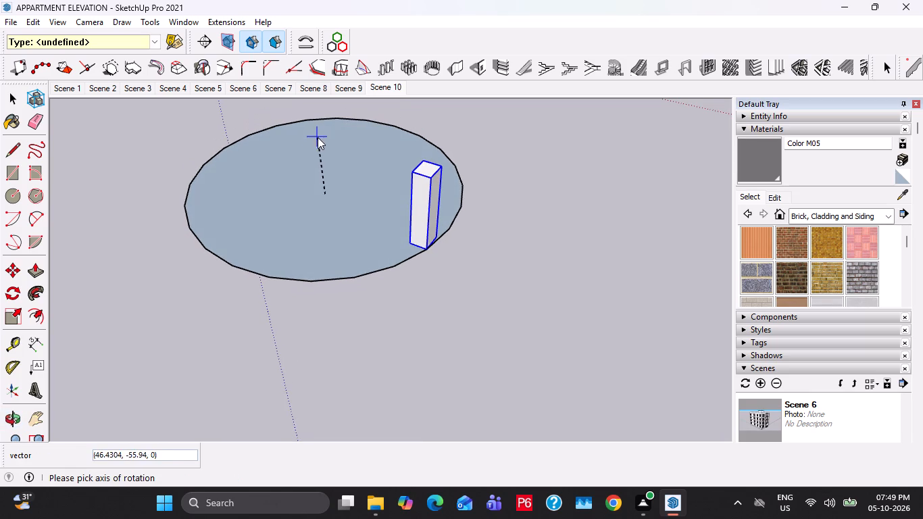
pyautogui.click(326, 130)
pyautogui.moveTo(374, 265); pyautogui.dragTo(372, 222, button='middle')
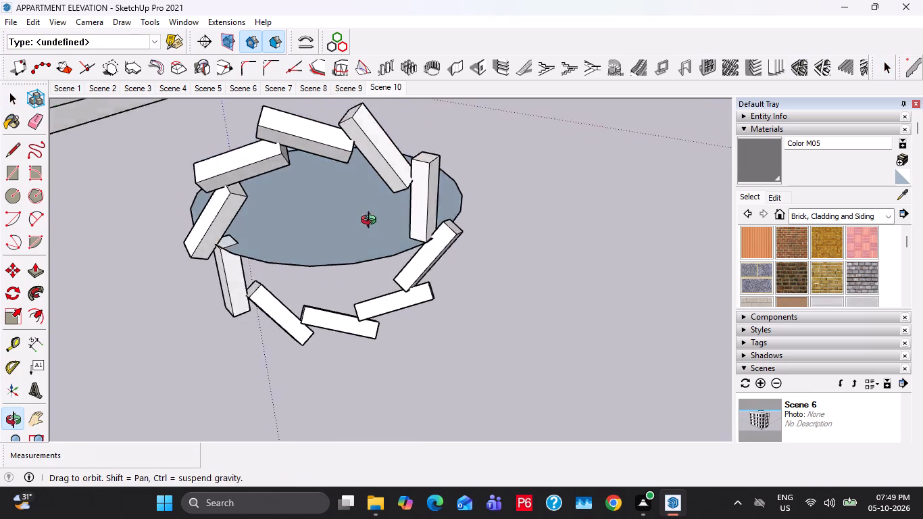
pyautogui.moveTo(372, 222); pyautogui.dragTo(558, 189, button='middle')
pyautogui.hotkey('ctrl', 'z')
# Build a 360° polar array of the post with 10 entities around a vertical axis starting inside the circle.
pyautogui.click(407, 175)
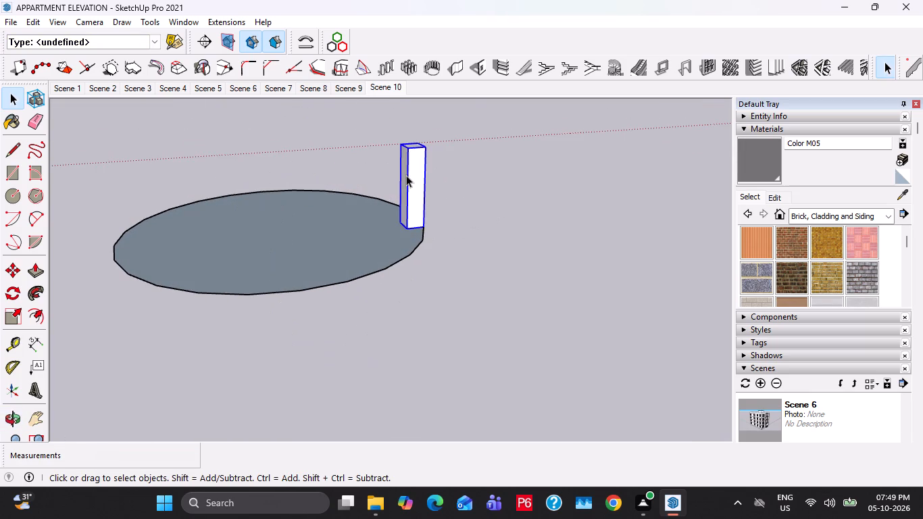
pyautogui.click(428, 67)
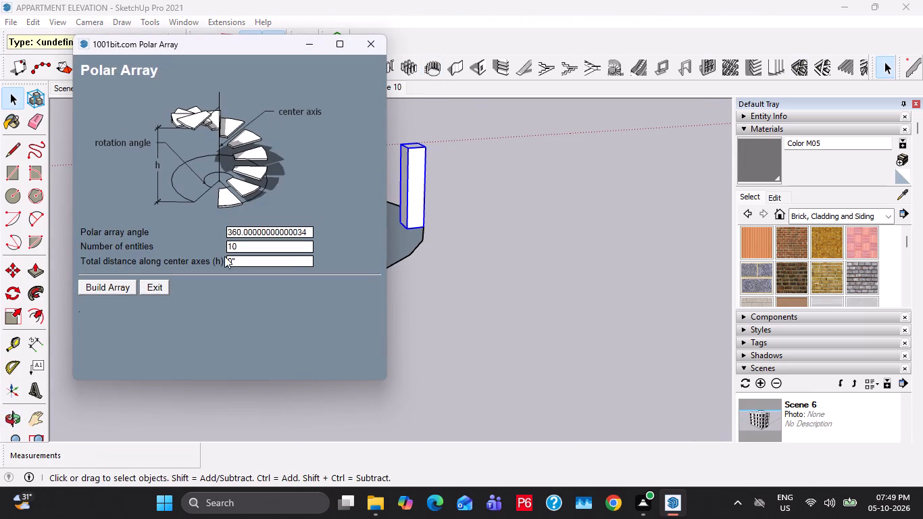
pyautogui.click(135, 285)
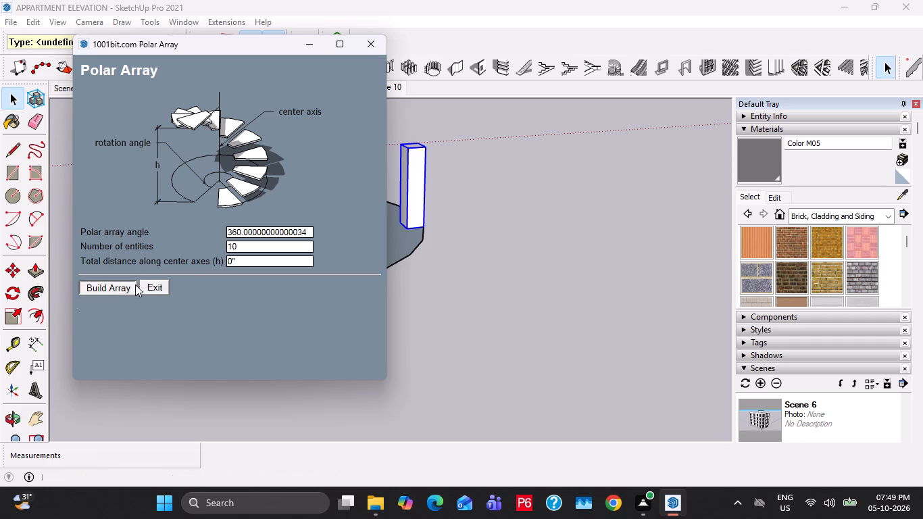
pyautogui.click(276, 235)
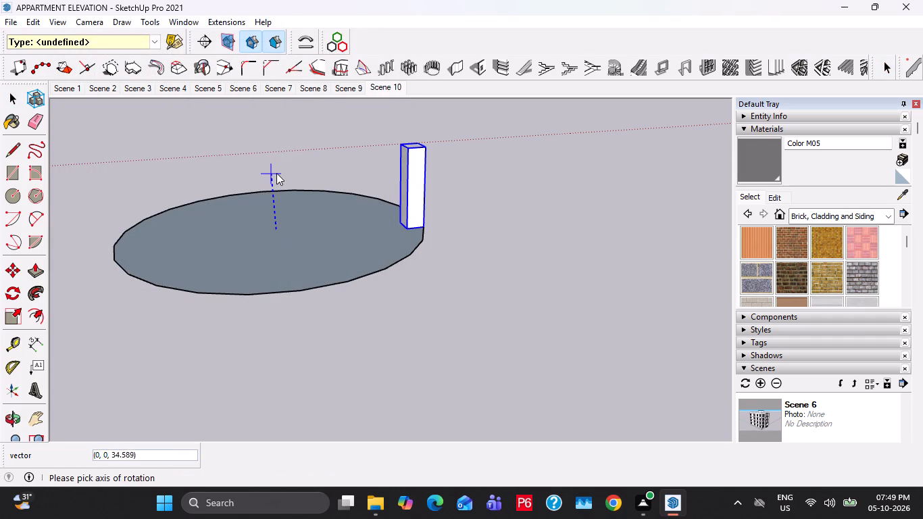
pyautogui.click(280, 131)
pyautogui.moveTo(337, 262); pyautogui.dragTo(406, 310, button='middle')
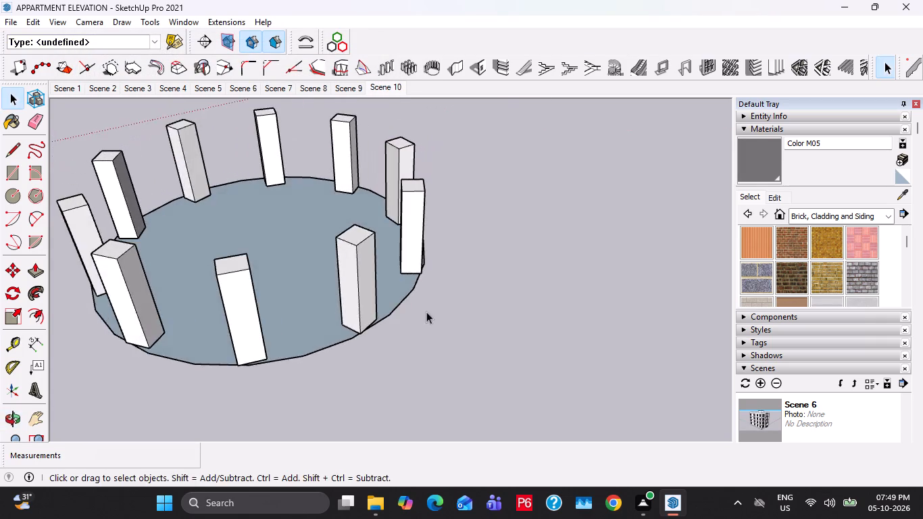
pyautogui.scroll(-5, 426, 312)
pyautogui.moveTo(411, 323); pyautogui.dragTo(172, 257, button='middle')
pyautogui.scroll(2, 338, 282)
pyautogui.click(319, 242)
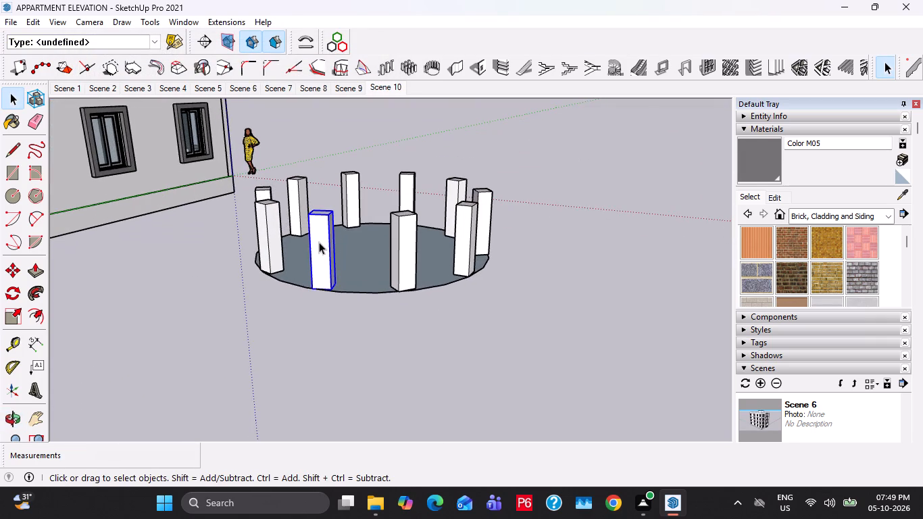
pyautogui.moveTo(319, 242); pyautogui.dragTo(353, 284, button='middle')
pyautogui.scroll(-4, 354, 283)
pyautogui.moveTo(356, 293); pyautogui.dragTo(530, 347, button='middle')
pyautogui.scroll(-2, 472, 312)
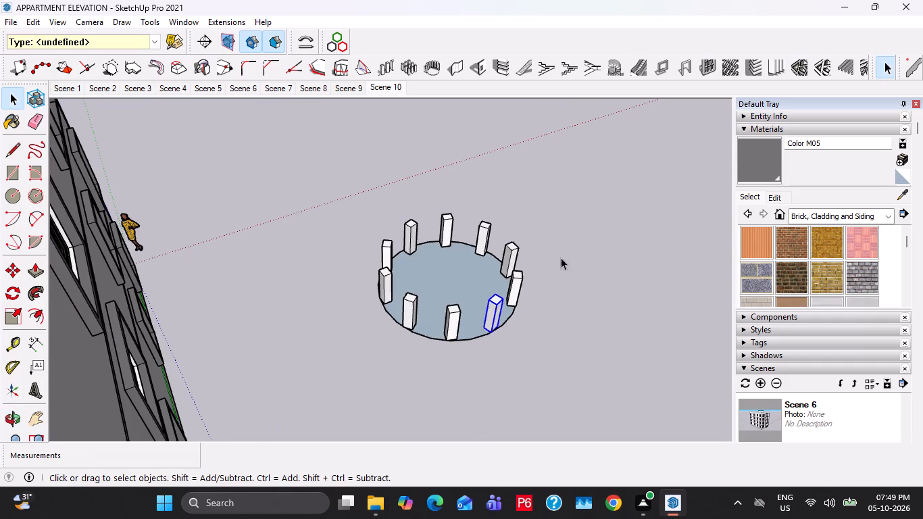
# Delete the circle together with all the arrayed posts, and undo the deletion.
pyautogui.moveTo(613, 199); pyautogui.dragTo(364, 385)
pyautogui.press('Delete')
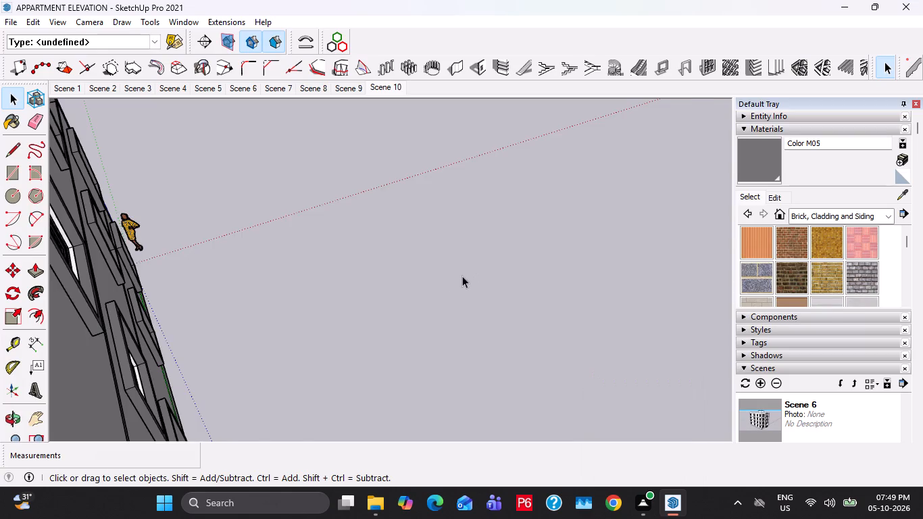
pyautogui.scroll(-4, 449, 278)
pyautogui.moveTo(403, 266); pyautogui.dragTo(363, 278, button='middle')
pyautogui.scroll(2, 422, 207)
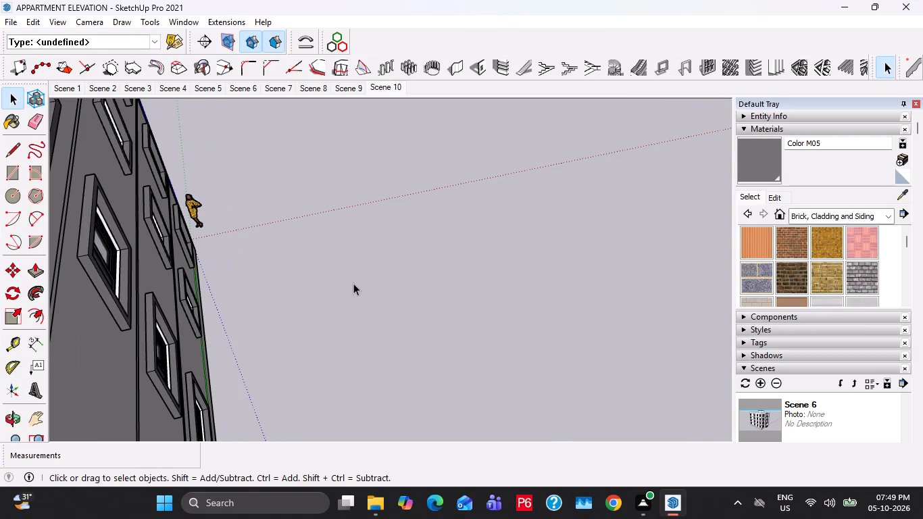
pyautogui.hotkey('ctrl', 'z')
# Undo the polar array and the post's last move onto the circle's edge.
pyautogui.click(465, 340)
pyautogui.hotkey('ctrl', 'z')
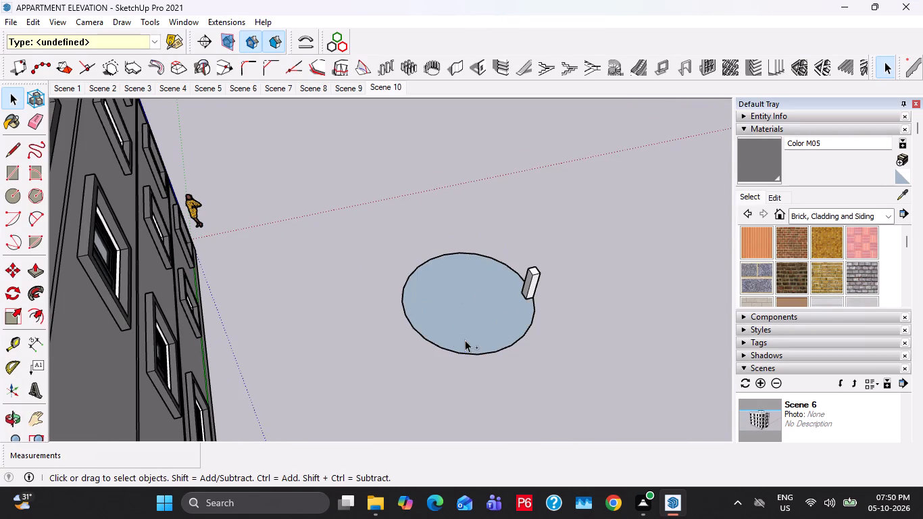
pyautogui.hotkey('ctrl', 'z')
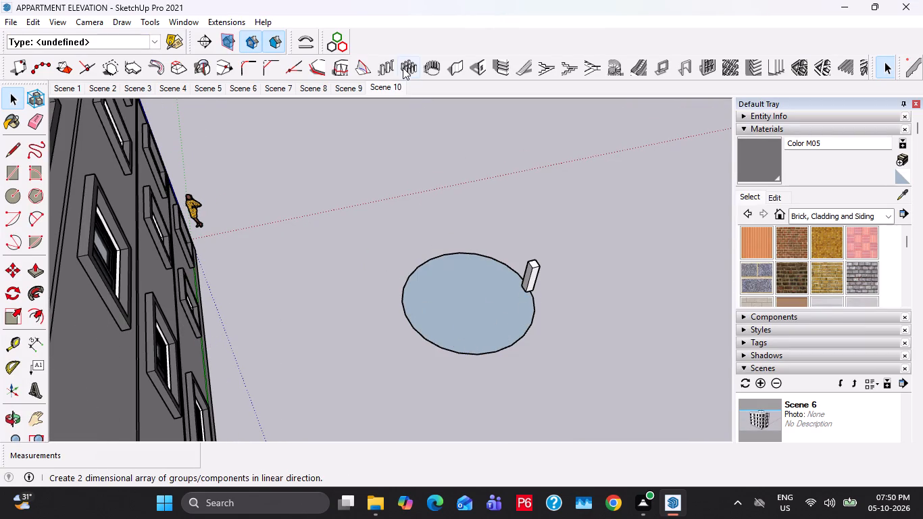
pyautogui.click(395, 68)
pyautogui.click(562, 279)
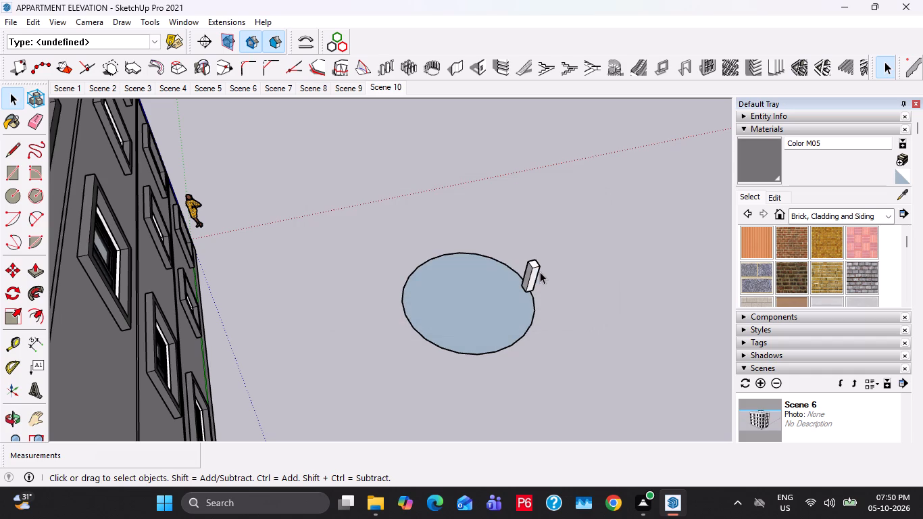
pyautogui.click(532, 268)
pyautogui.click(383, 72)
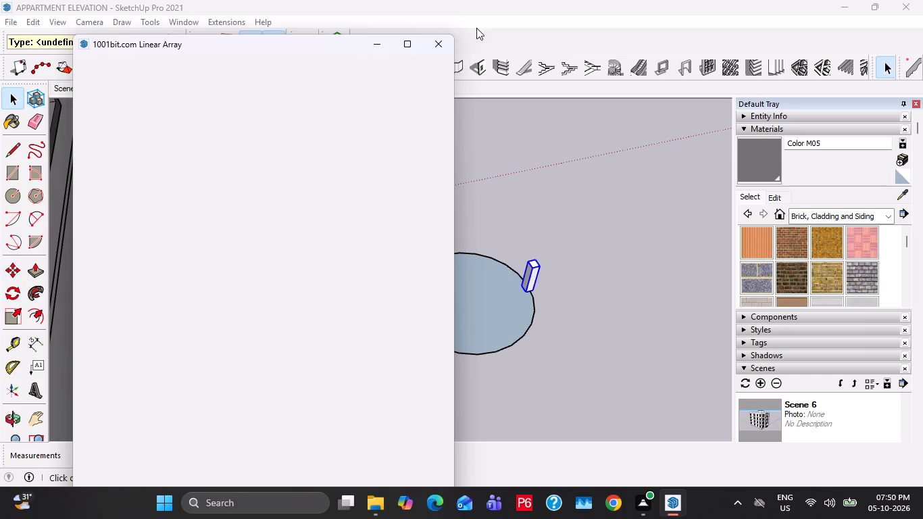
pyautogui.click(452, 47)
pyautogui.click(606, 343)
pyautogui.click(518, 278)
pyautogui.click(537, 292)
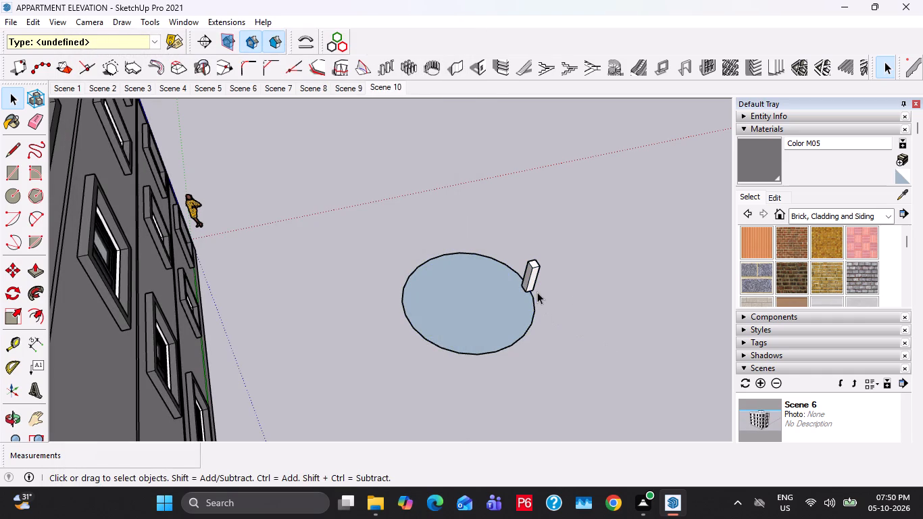
# Copy the post group from the circle's edge to the open ground outside the circle.
pyautogui.scroll(2, 521, 326)
pyautogui.click(542, 251)
pyautogui.press('m')
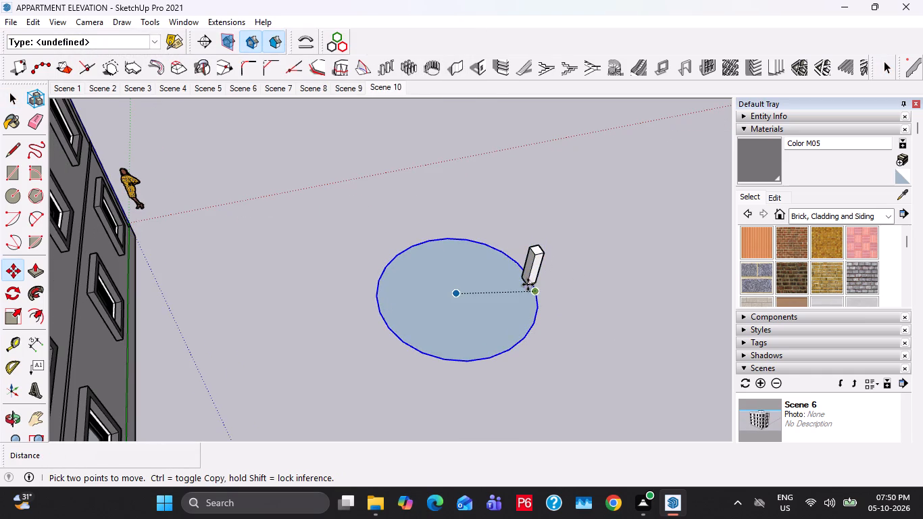
pyautogui.click(528, 285)
pyautogui.press('space')
pyautogui.click(541, 261)
pyautogui.press('m')
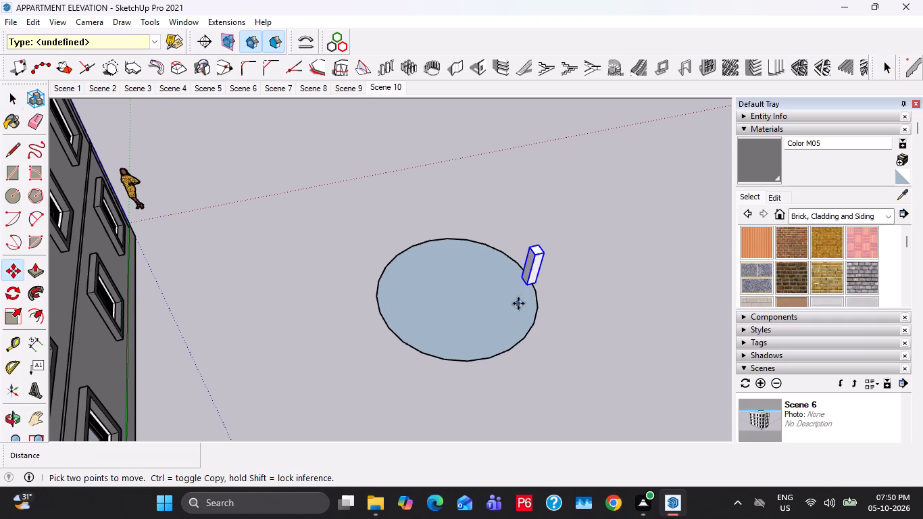
pyautogui.click(525, 287)
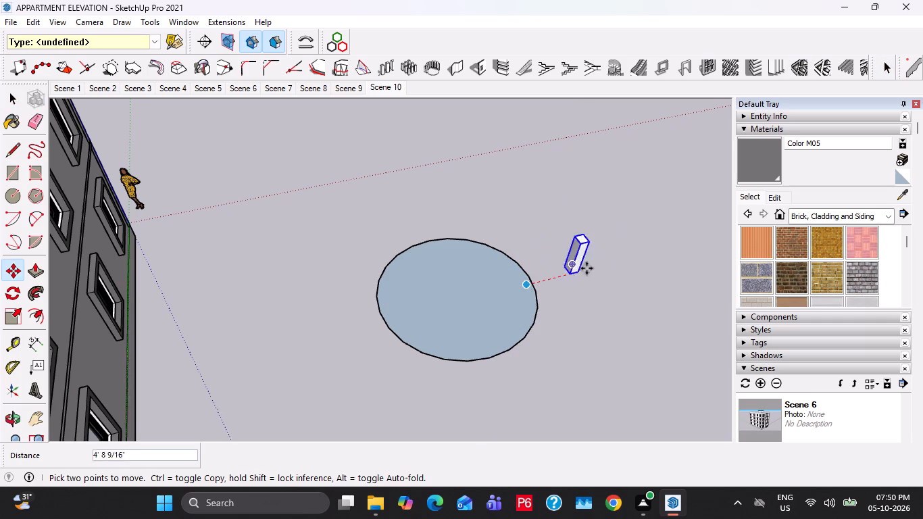
pyautogui.click(618, 250)
pyautogui.press('space')
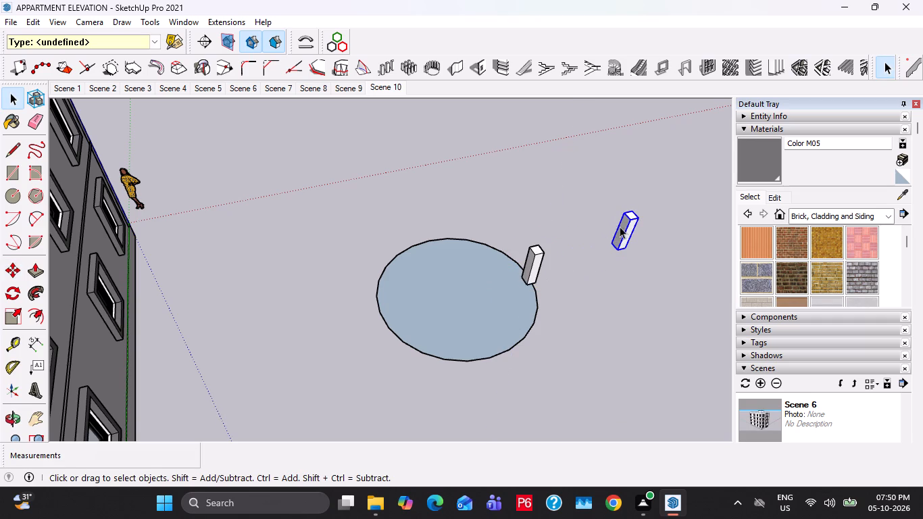
# Build a linear array of the copied post with 10 evenly distributed entities, placed at both ends, along a line beyond the copy.
pyautogui.click(626, 228)
pyautogui.click(391, 68)
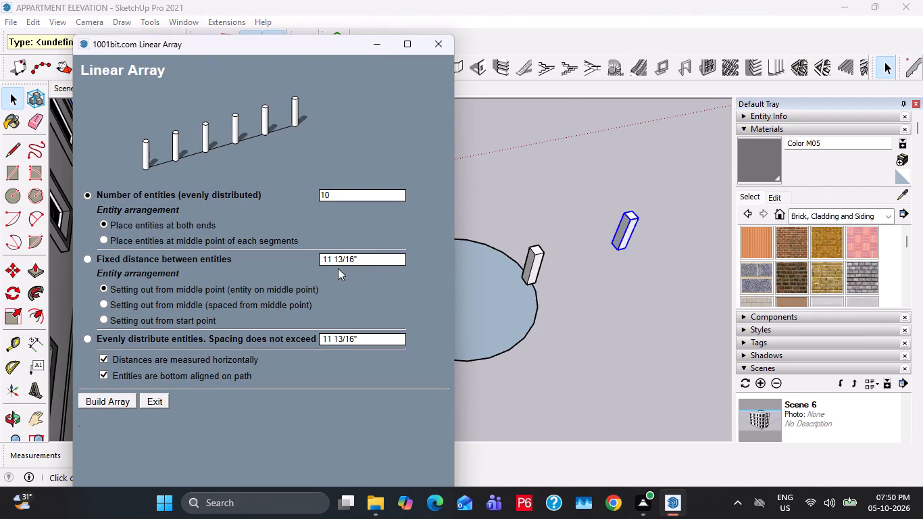
pyautogui.click(102, 395)
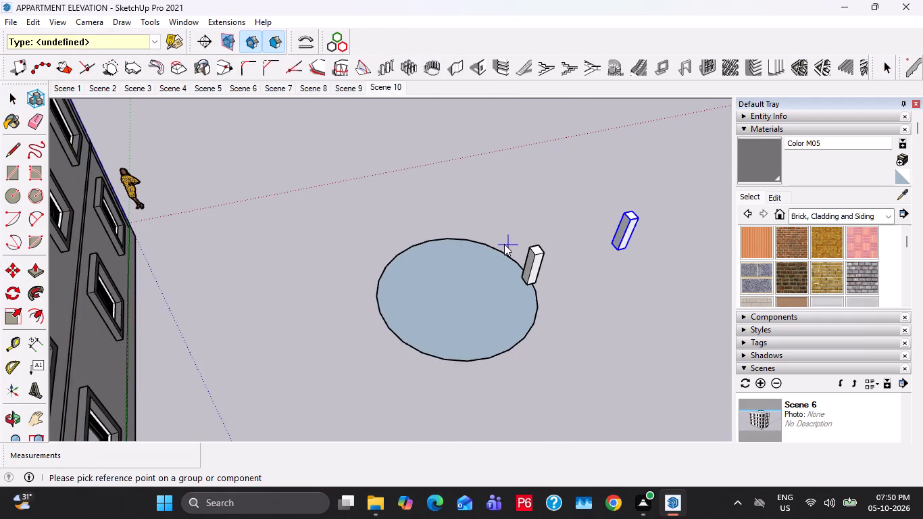
pyautogui.click(522, 211)
pyautogui.moveTo(639, 180); pyautogui.dragTo(468, 230, button='middle')
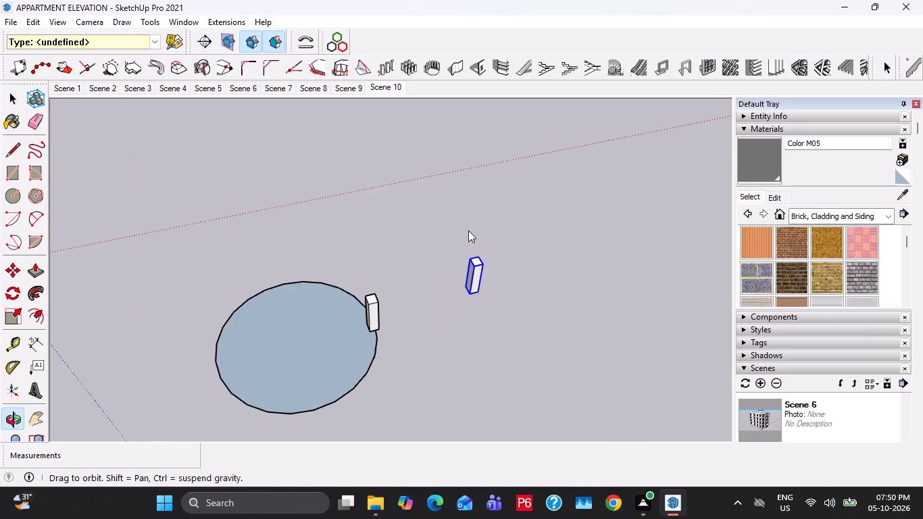
pyautogui.moveTo(468, 230); pyautogui.dragTo(470, 230, button='middle')
pyautogui.click(594, 196)
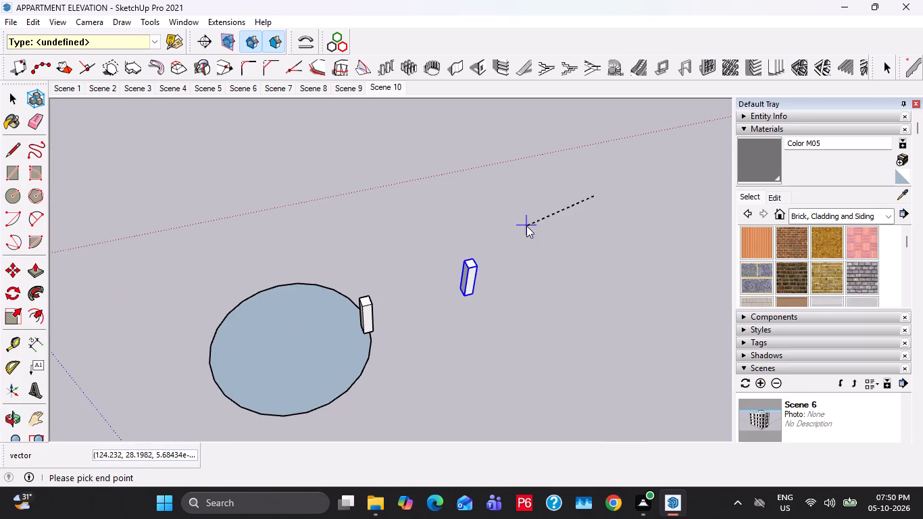
pyautogui.click(454, 229)
pyautogui.scroll(1, 660, 299)
pyautogui.moveTo(650, 280); pyautogui.dragTo(534, 226, button='middle')
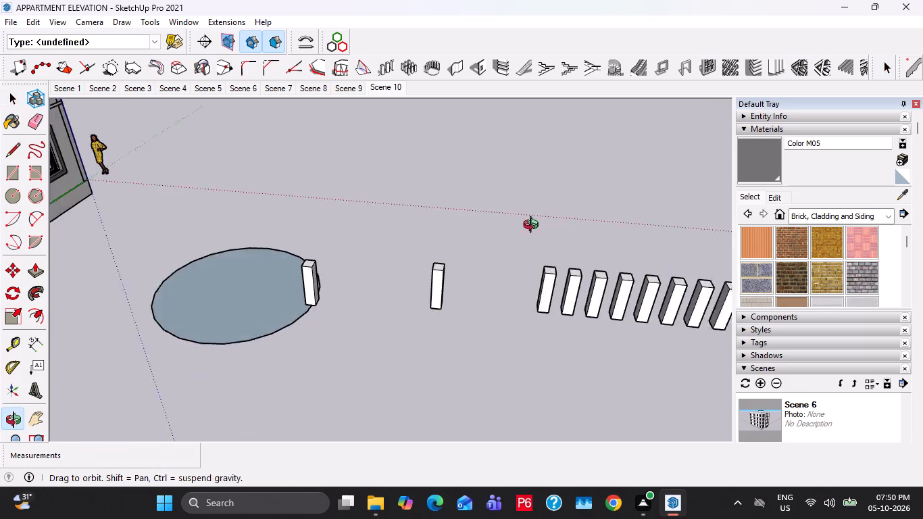
pyautogui.moveTo(534, 226); pyautogui.dragTo(514, 214, button='middle')
pyautogui.scroll(-5, 531, 313)
pyautogui.moveTo(634, 349); pyautogui.dragTo(519, 309, button='middle')
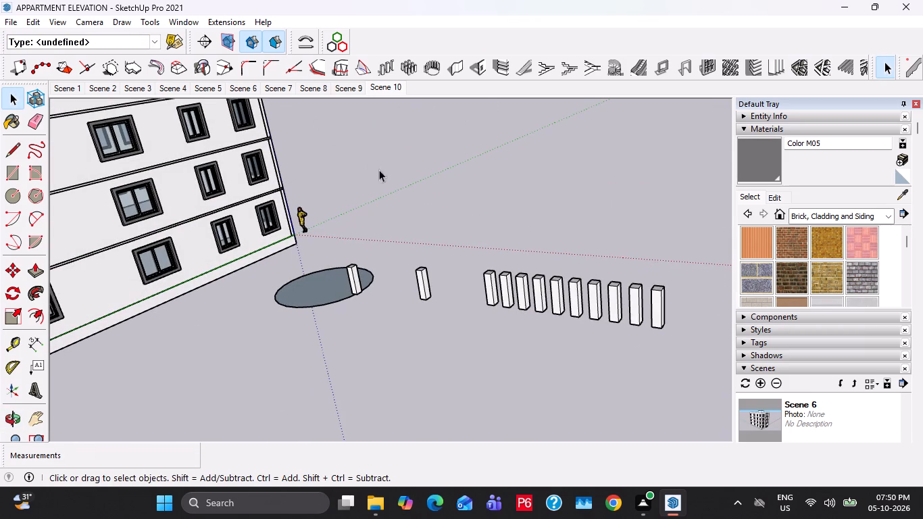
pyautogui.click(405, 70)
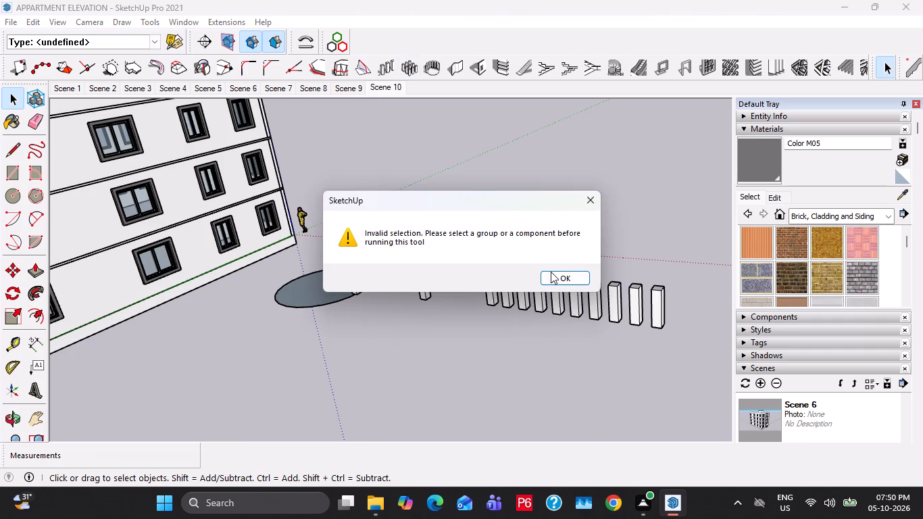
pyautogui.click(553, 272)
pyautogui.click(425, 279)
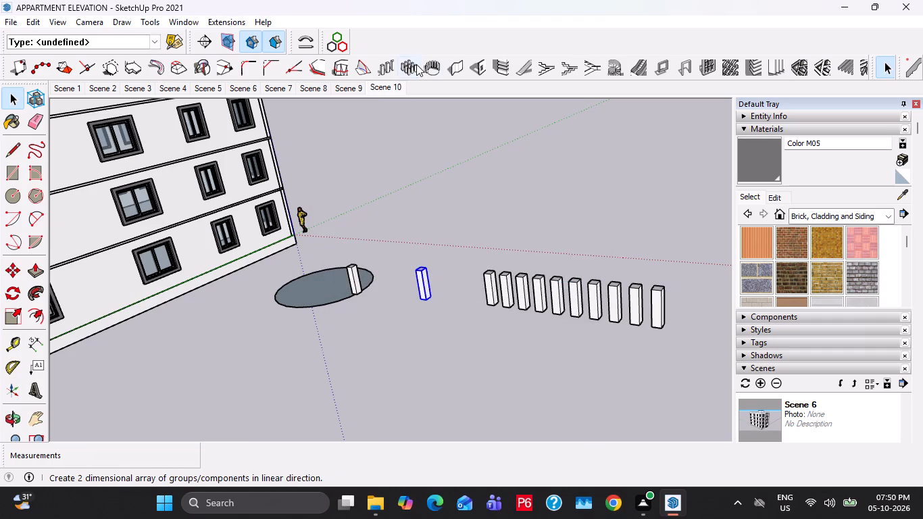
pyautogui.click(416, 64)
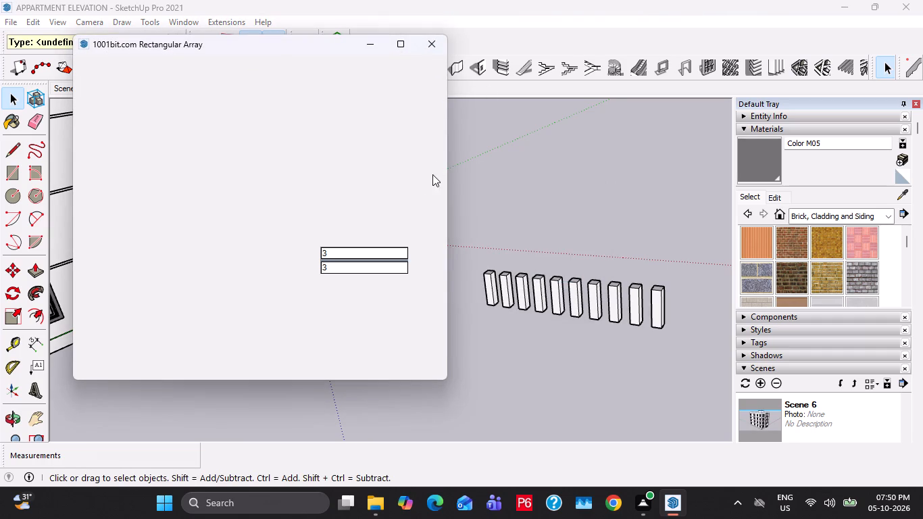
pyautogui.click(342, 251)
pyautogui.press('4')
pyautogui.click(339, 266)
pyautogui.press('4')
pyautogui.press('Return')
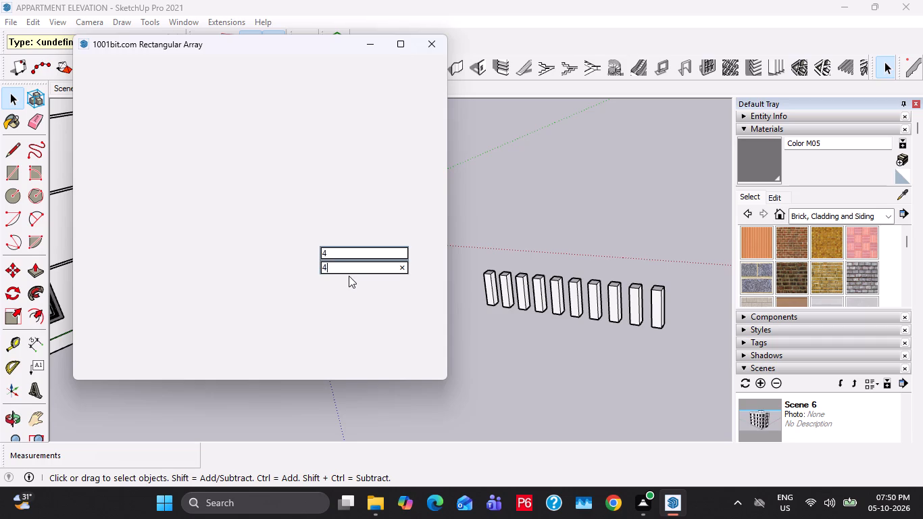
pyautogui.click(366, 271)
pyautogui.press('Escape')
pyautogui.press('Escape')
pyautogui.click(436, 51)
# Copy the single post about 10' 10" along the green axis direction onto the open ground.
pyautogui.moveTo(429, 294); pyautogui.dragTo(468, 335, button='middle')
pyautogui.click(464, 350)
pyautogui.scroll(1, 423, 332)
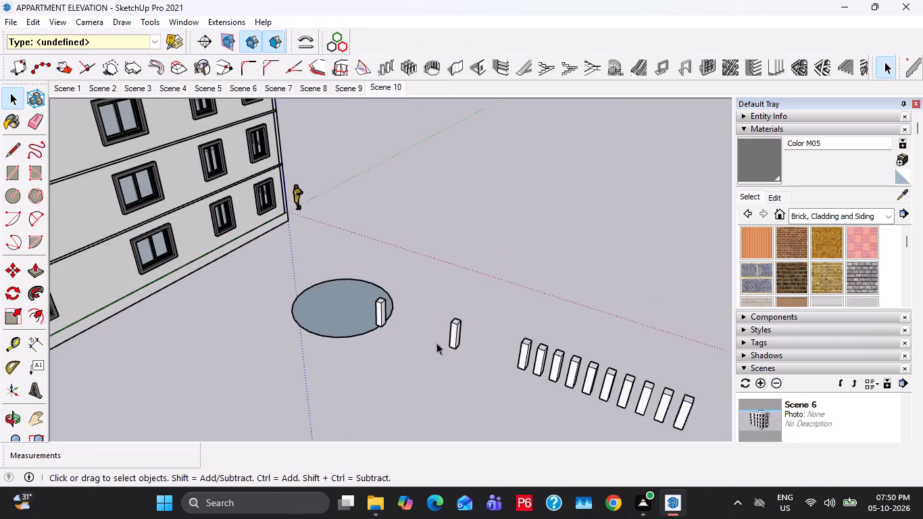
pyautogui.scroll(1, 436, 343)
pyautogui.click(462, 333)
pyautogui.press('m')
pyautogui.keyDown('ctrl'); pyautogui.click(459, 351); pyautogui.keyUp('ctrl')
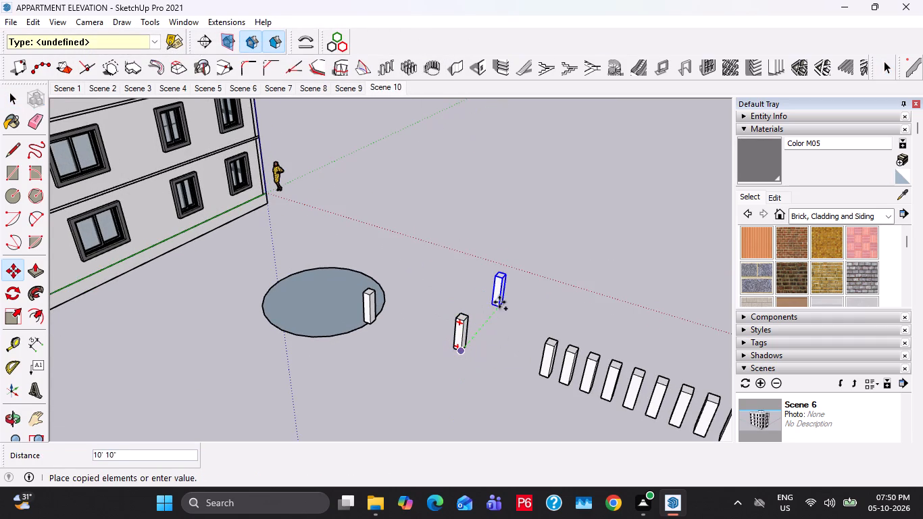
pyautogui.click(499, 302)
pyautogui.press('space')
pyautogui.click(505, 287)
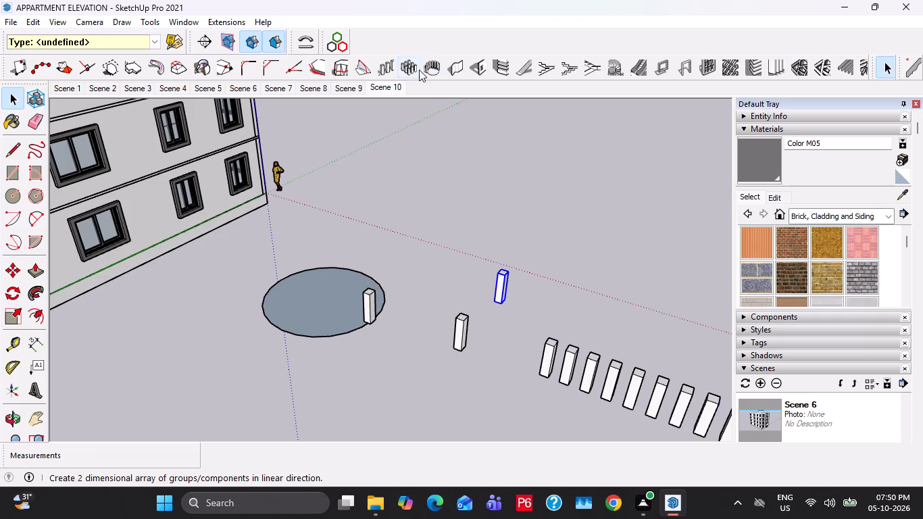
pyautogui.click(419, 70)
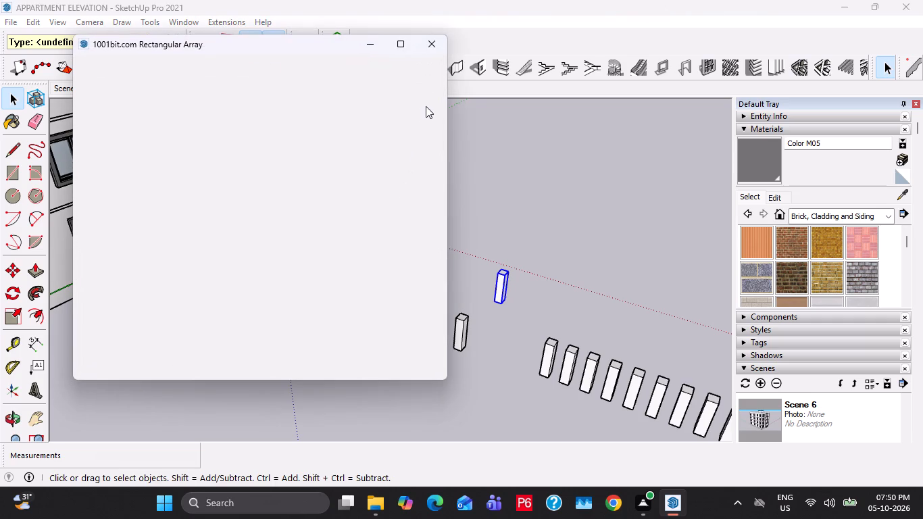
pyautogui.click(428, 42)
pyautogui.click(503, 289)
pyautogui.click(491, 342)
# Delete the linear row of posts, the single post beside it, and the circle with its post, keeping only the newest copy.
pyautogui.moveTo(372, 347); pyautogui.dragTo(549, 374, button='middle')
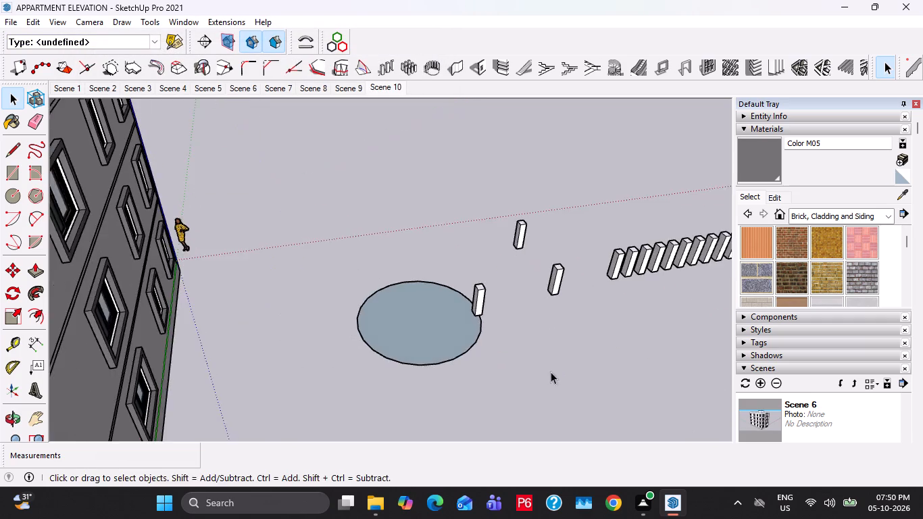
pyautogui.scroll(-2, 541, 365)
pyautogui.keyDown('shift'); pyautogui.moveTo(612, 331); pyautogui.dragTo(582, 326, button='middle'); pyautogui.keyUp('shift')
pyautogui.moveTo(716, 205); pyautogui.dragTo(562, 319)
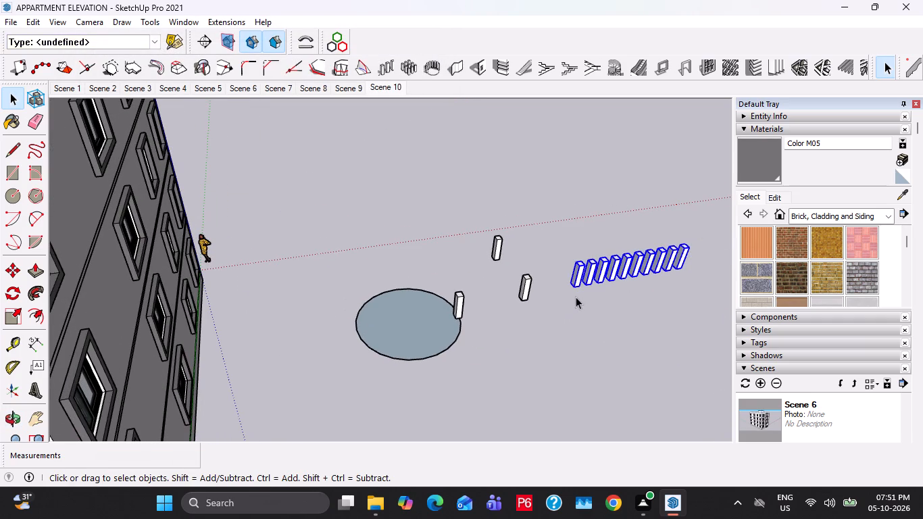
pyautogui.press('Delete')
pyautogui.moveTo(547, 266); pyautogui.dragTo(516, 337)
pyautogui.press('Delete')
pyautogui.moveTo(471, 287); pyautogui.dragTo(360, 419)
pyautogui.press('Delete')
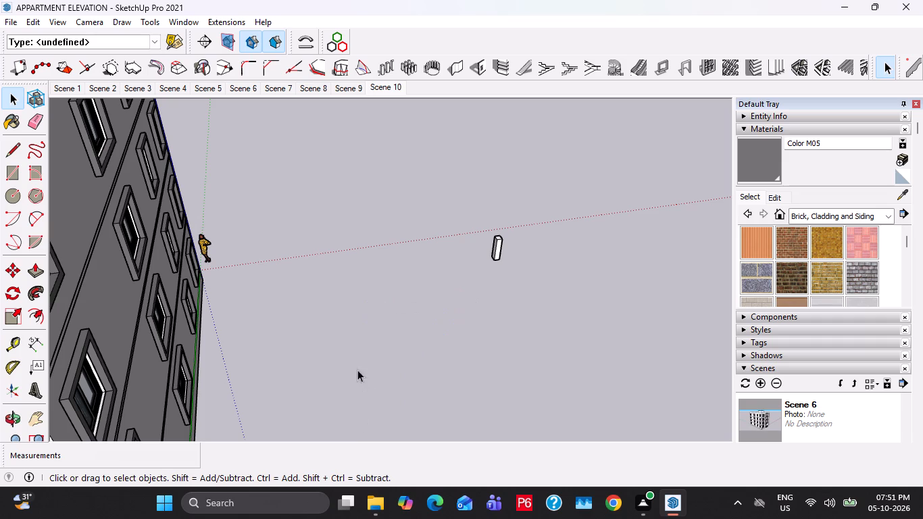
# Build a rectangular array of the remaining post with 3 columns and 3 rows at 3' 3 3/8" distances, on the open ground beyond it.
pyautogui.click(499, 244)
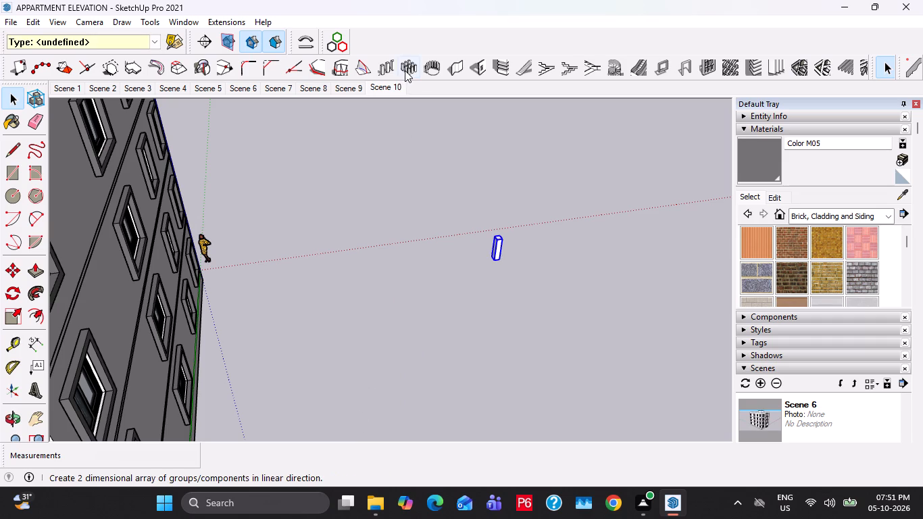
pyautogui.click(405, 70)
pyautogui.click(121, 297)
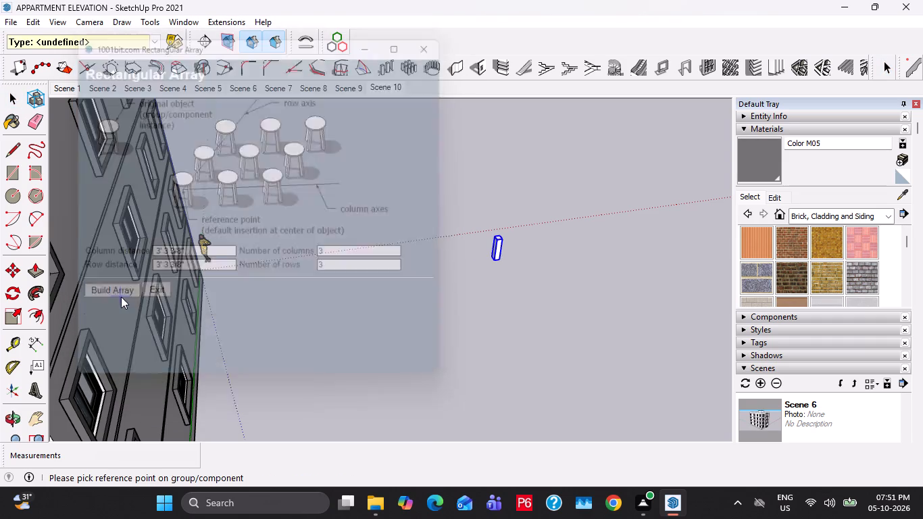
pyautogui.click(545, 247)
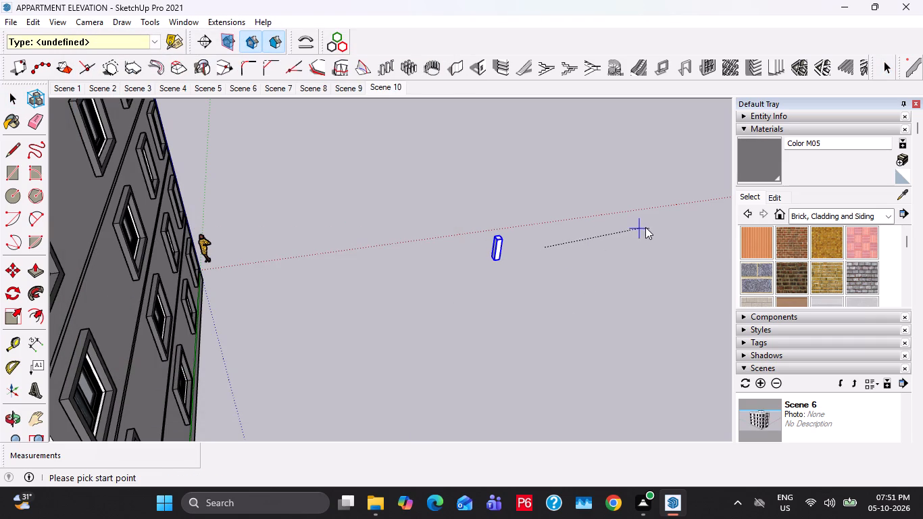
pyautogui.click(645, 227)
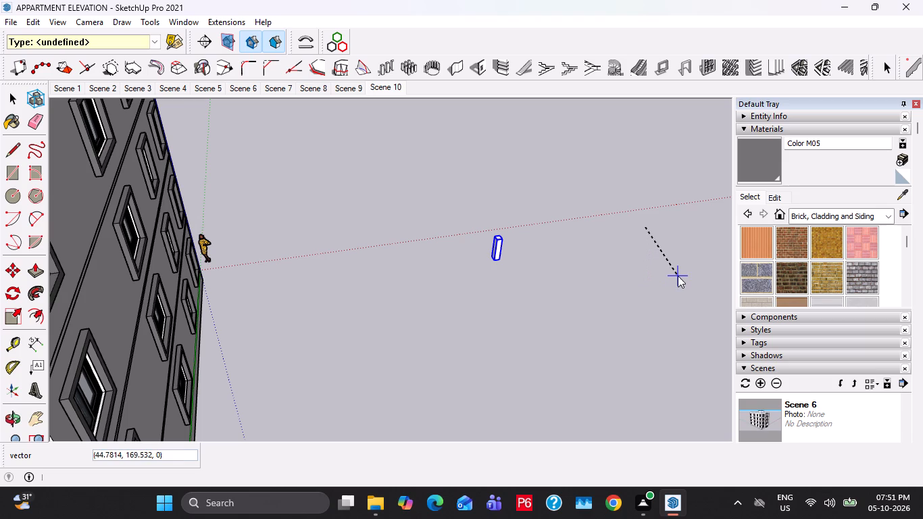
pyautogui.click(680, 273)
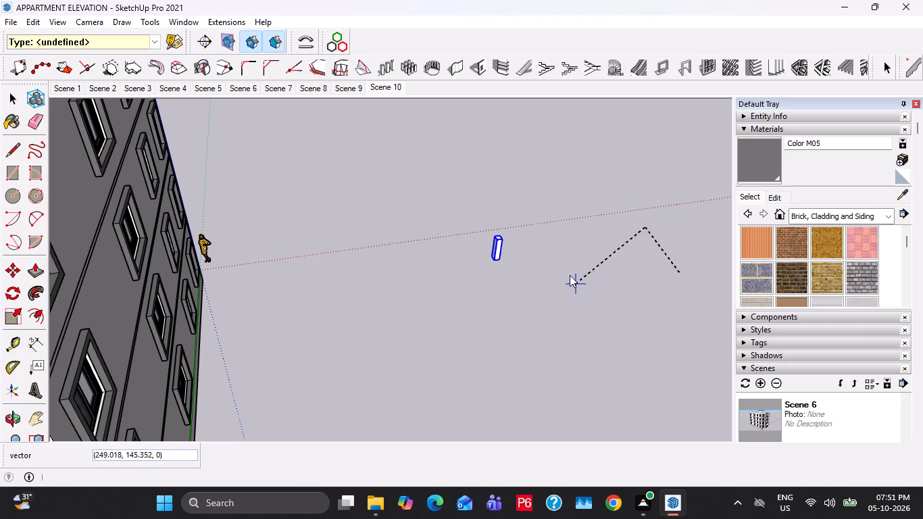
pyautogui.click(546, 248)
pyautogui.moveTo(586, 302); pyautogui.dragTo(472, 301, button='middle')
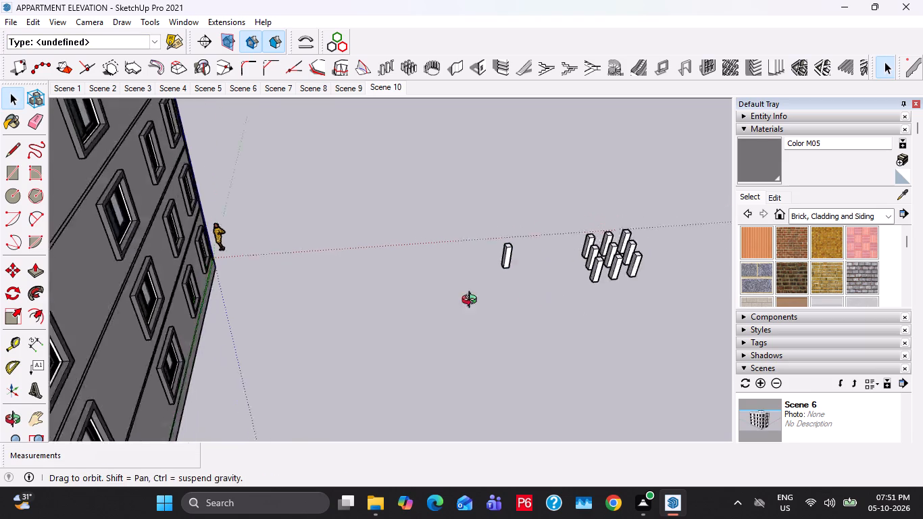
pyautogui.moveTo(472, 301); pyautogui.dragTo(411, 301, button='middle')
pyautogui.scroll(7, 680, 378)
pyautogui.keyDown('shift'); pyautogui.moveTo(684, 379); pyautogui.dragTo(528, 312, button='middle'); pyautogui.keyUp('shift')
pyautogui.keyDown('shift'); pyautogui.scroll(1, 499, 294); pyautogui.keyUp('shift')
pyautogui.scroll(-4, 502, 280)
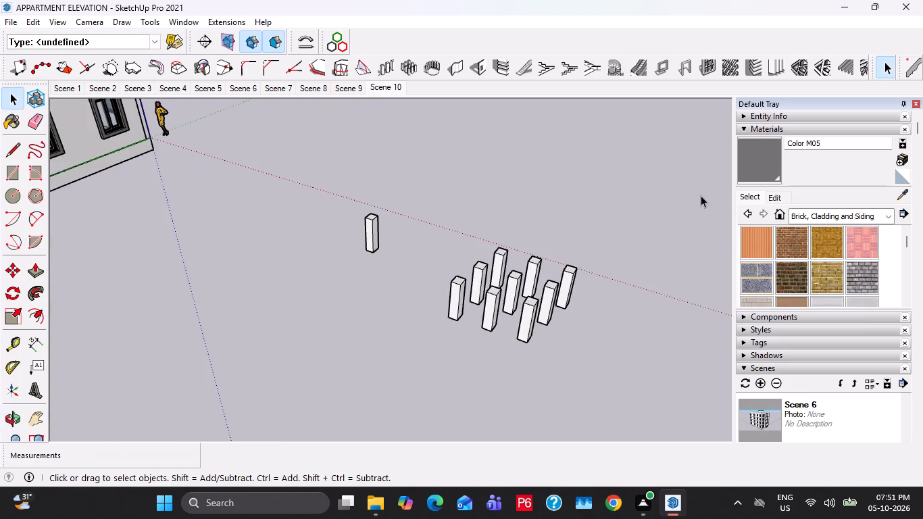
# Delete the single post together with all the arrayed posts beside the building, and save the model.
pyautogui.moveTo(701, 195); pyautogui.dragTo(294, 341)
pyautogui.press('Delete')
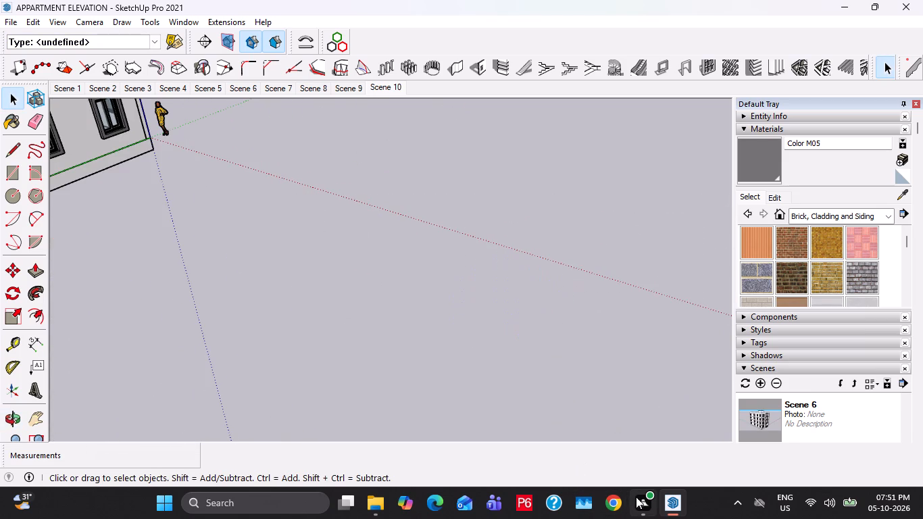
pyautogui.scroll(-5, 343, 323)
pyautogui.moveTo(264, 343); pyautogui.dragTo(330, 344, button='middle')
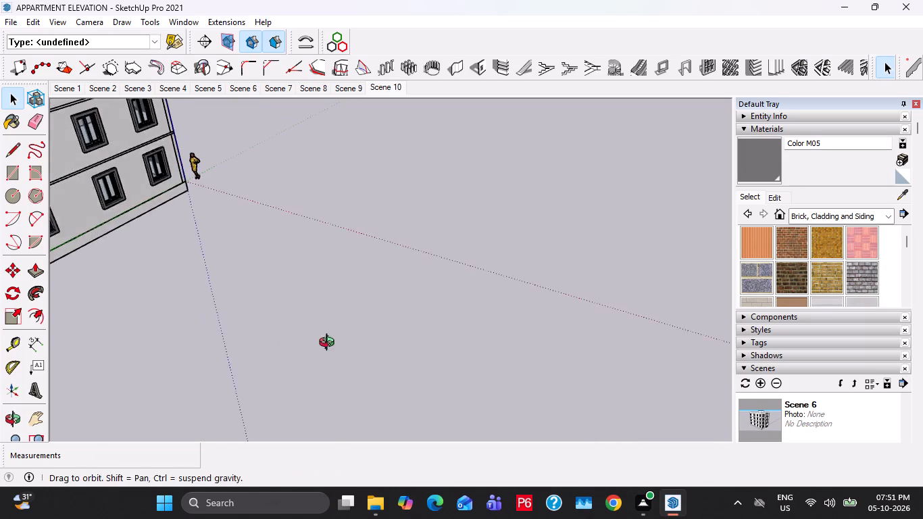
pyautogui.moveTo(330, 344); pyautogui.dragTo(399, 351, button='middle')
pyautogui.hotkey('ctrl', 's')
# Examine the building's balcony facade up close, including the entrance doors and the louvred ventilator beside them.
pyautogui.scroll(-5, 389, 347)
pyautogui.keyDown('shift'); pyautogui.moveTo(268, 351); pyautogui.dragTo(478, 322, button='middle'); pyautogui.keyUp('shift')
pyautogui.scroll(4, 276, 332)
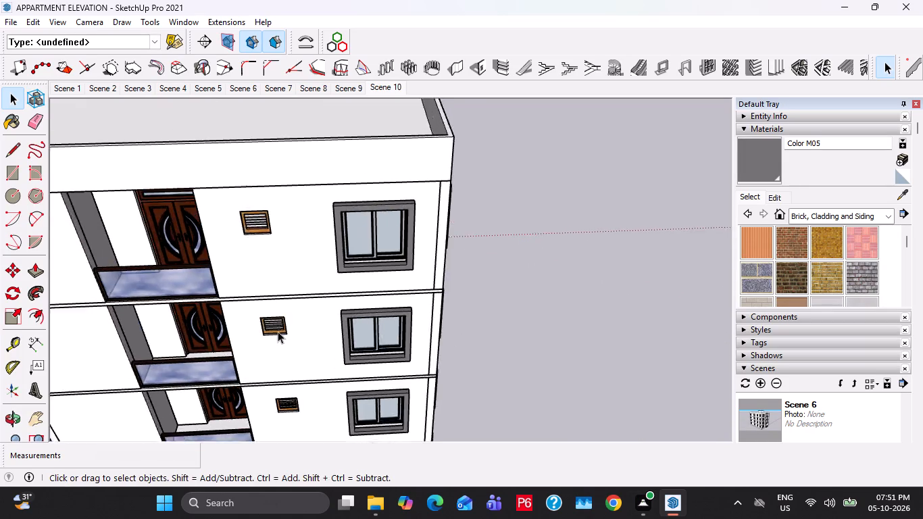
pyautogui.moveTo(282, 330); pyautogui.dragTo(471, 325, button='middle')
pyautogui.scroll(9, 401, 344)
pyautogui.moveTo(486, 357); pyautogui.dragTo(444, 264, button='middle')
pyautogui.scroll(2, 444, 264)
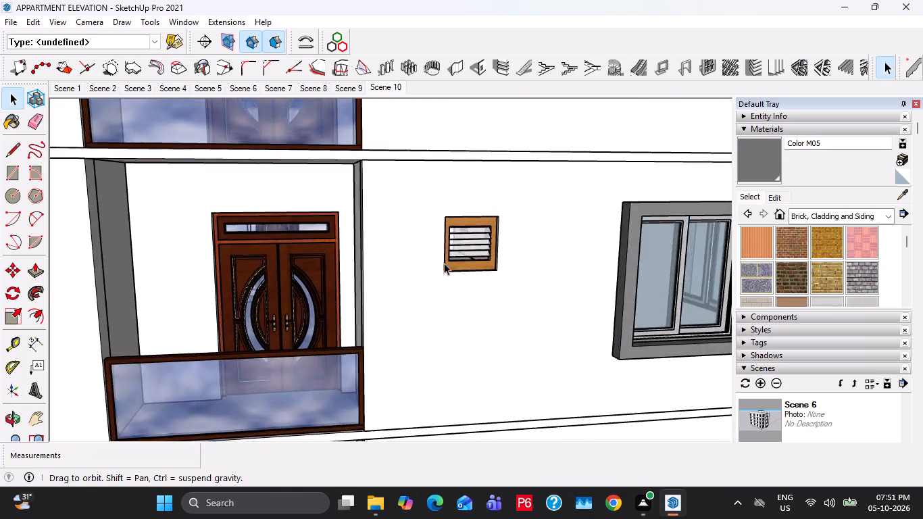
pyautogui.scroll(17, 444, 263)
pyautogui.scroll(-5, 471, 278)
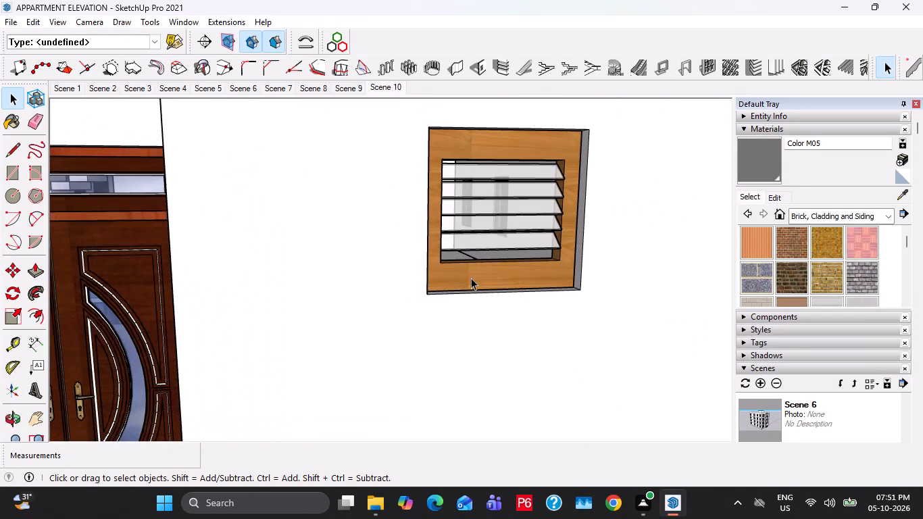
# Save the model.
pyautogui.hotkey('ctrl', 's')
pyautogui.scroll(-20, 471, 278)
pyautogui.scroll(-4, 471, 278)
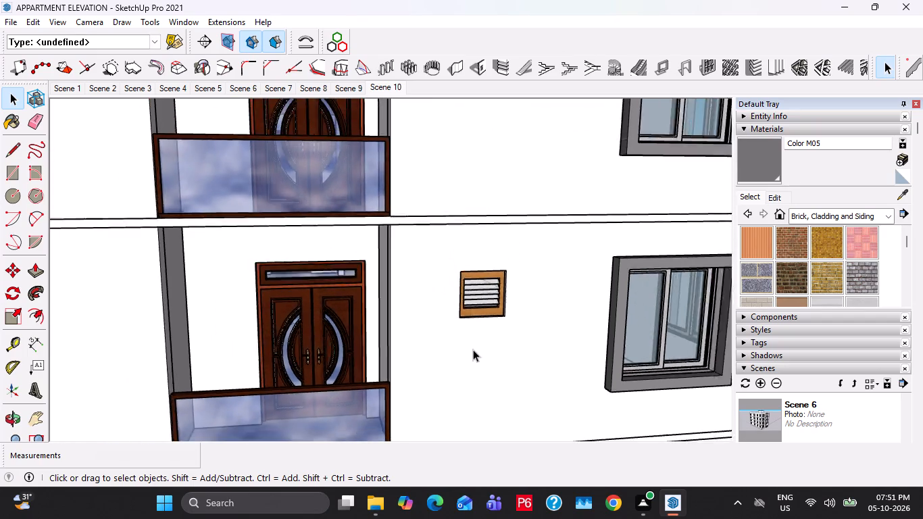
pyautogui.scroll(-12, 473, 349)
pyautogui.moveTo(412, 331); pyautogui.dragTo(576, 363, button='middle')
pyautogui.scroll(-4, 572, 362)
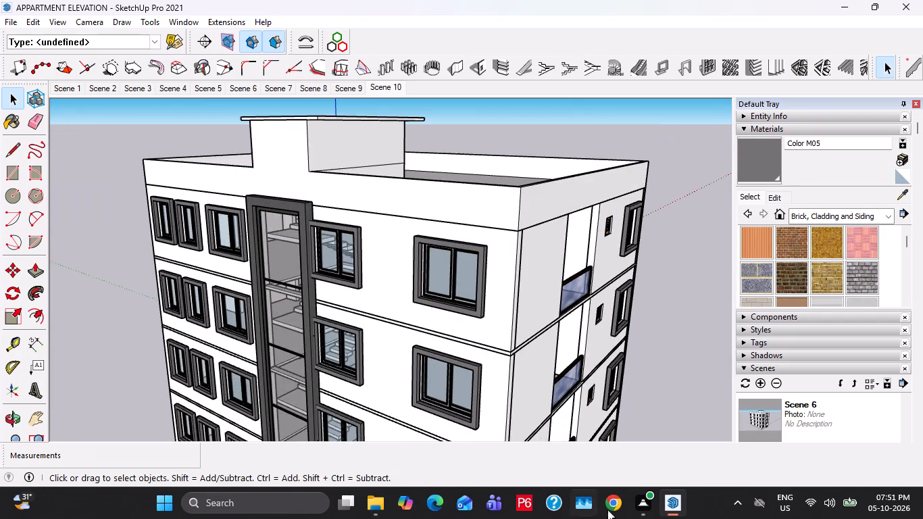